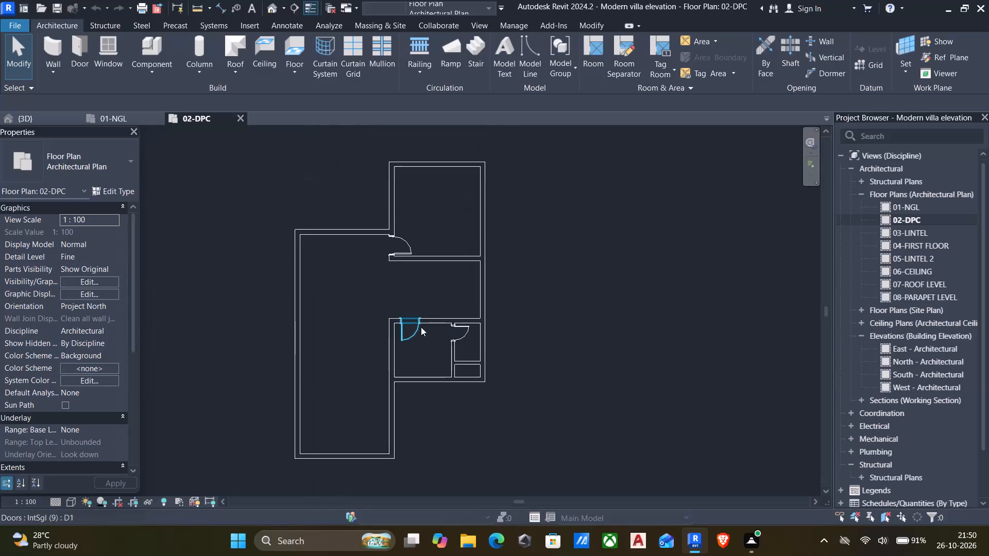
# Add a D1 door like the existing one in the north room's west wall, 200 mm above the adjoining horizontal wall, swinging outward.
pyautogui.moveTo(421, 328); pyautogui.dragTo(459, 357, button='middle')
pyautogui.scroll(2, 395, 253)
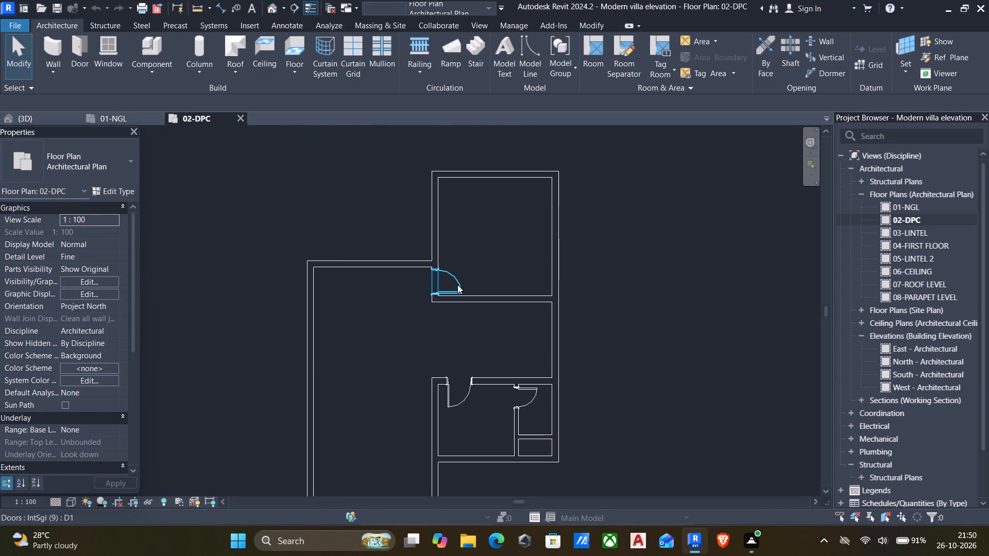
pyautogui.click(457, 285)
pyautogui.press('c')
pyautogui.press('s')
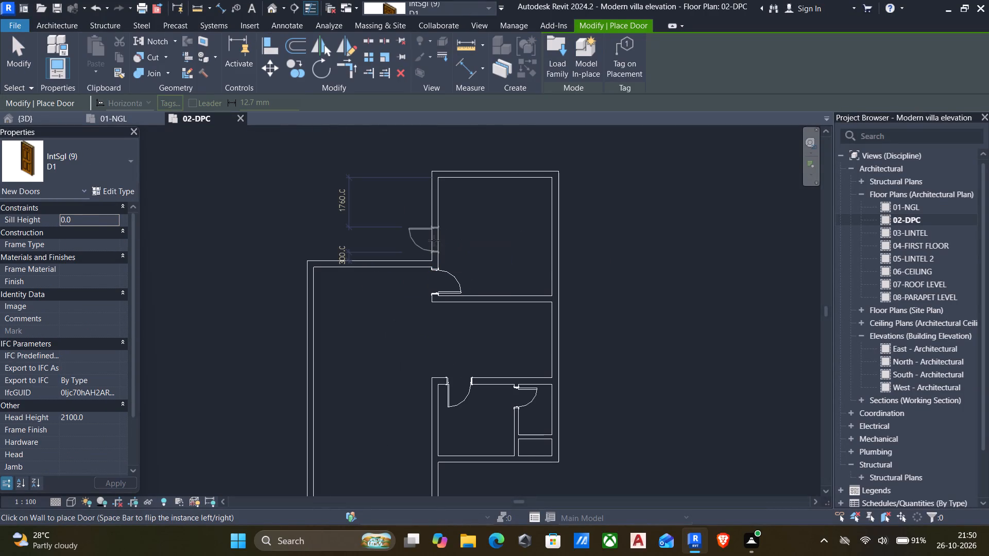
pyautogui.press('space')
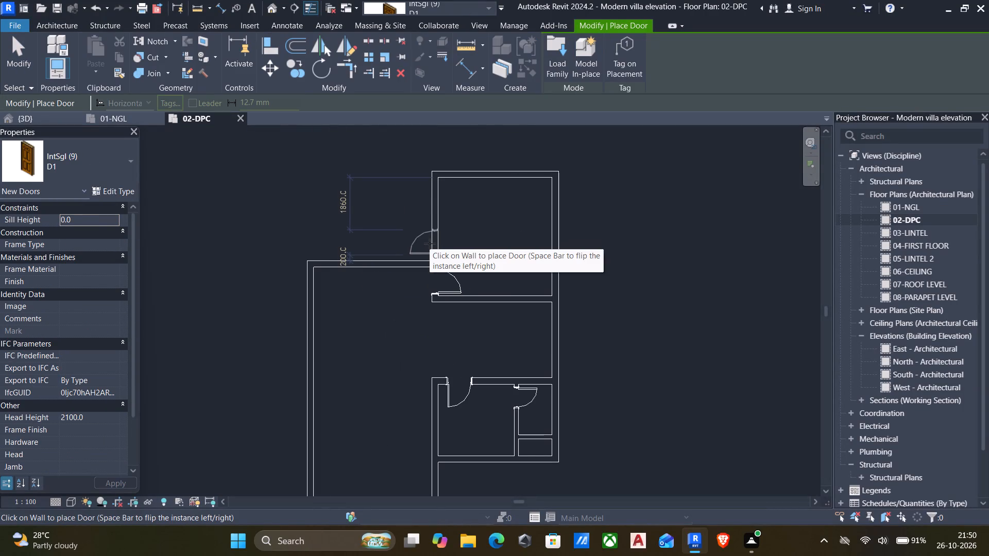
pyautogui.click(430, 244)
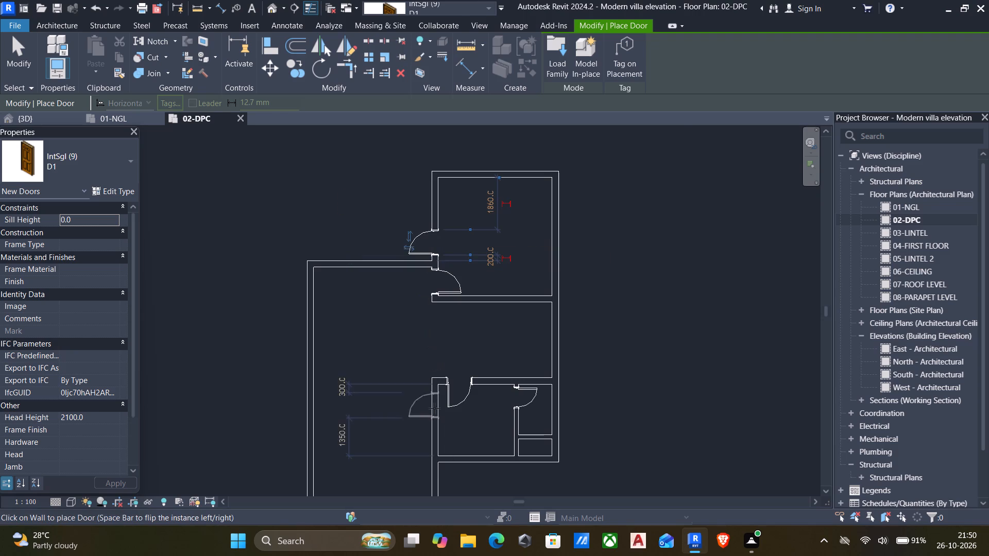
# Place another D1 door in the south room's west wall, 200 mm below its north wall, swinging into the room.
pyautogui.scroll(5, 434, 412)
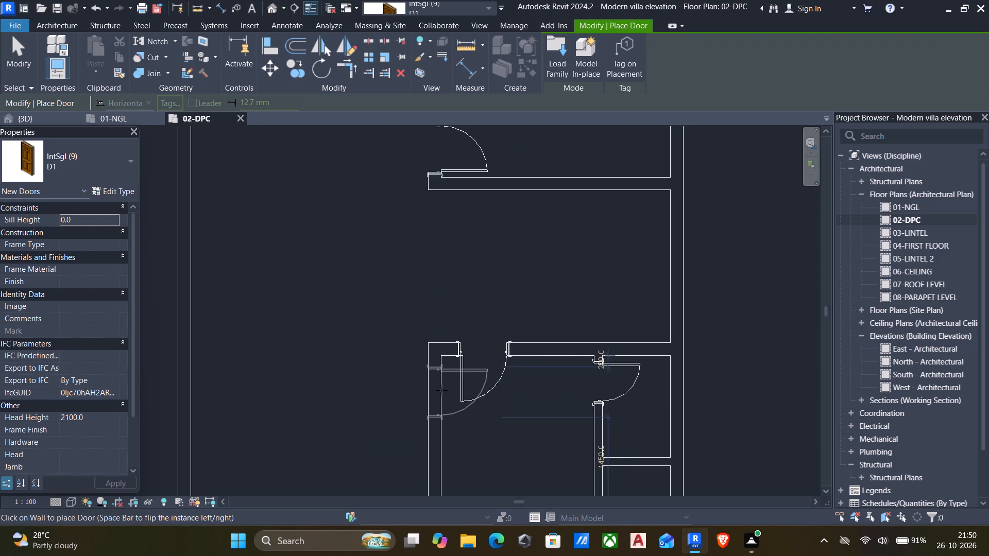
pyautogui.click(441, 390)
pyautogui.press('Escape')
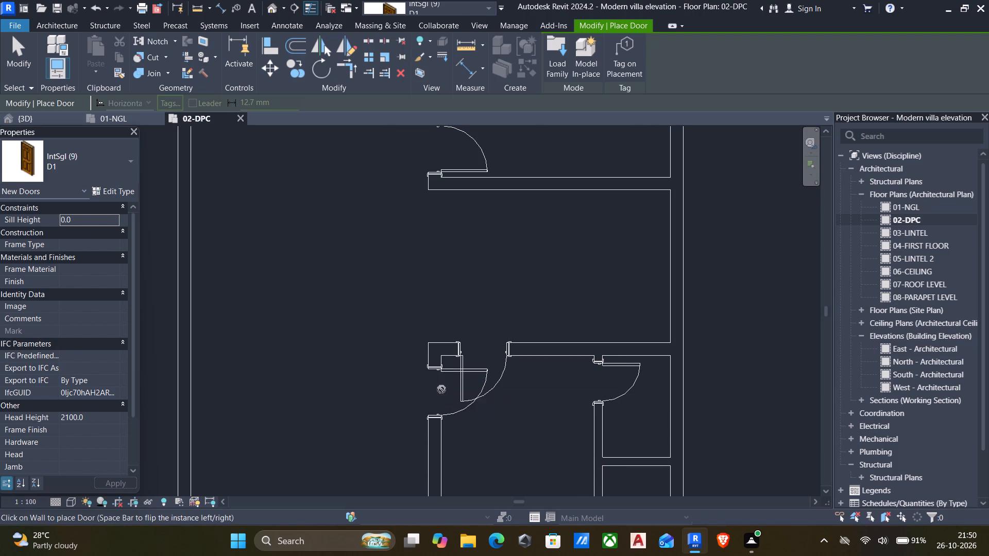
pyautogui.scroll(5, 458, 398)
pyautogui.press('Escape')
# Delete the old D1 door in the south room's north wall.
pyautogui.click(504, 376)
pyautogui.click(543, 346)
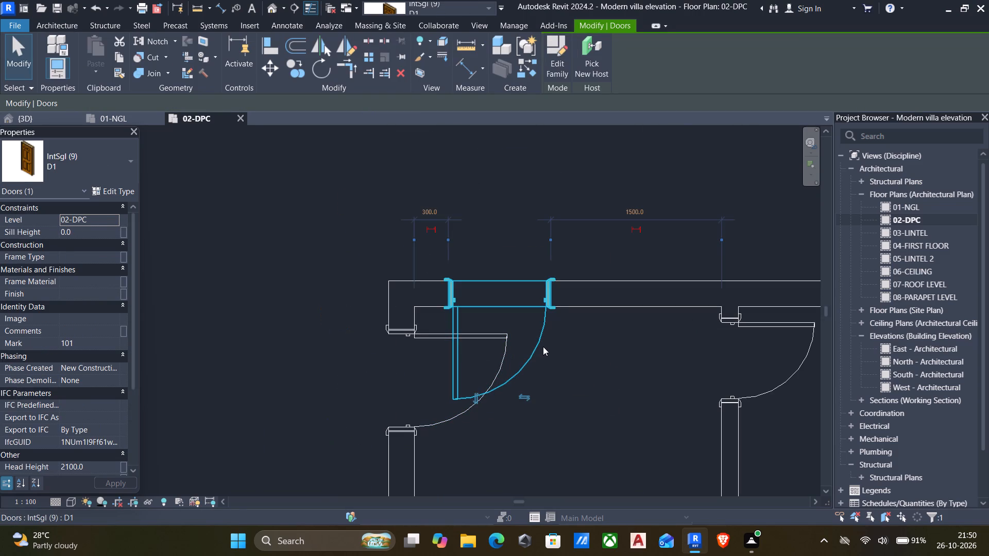
pyautogui.press('Delete')
# Set the D1 door in the south room's west wall to 50 mm from the room's north wall.
pyautogui.scroll(-5, 543, 346)
pyautogui.moveTo(535, 354); pyautogui.dragTo(498, 289, button='middle')
pyautogui.scroll(-1, 498, 324)
pyautogui.moveTo(498, 326); pyautogui.dragTo(490, 302, button='middle')
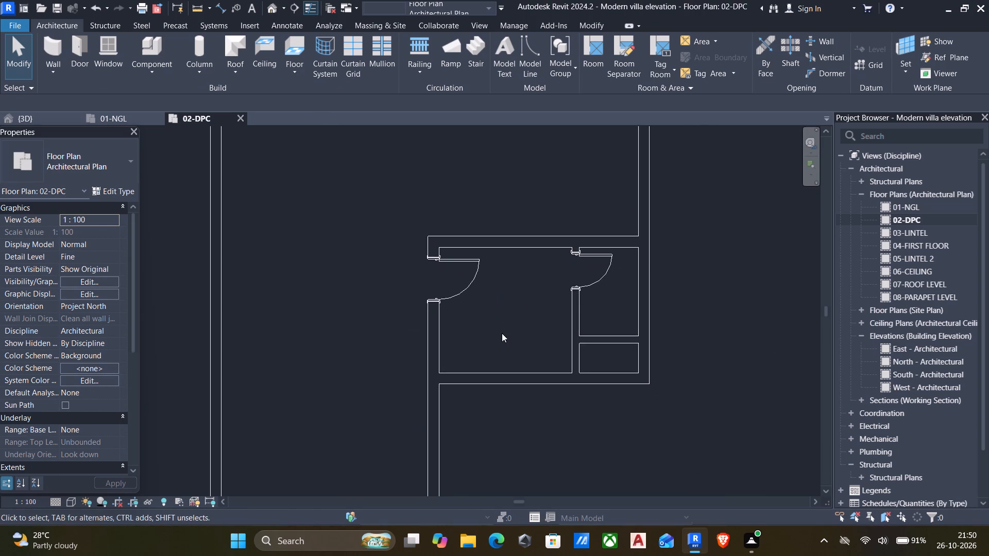
pyautogui.scroll(1, 502, 333)
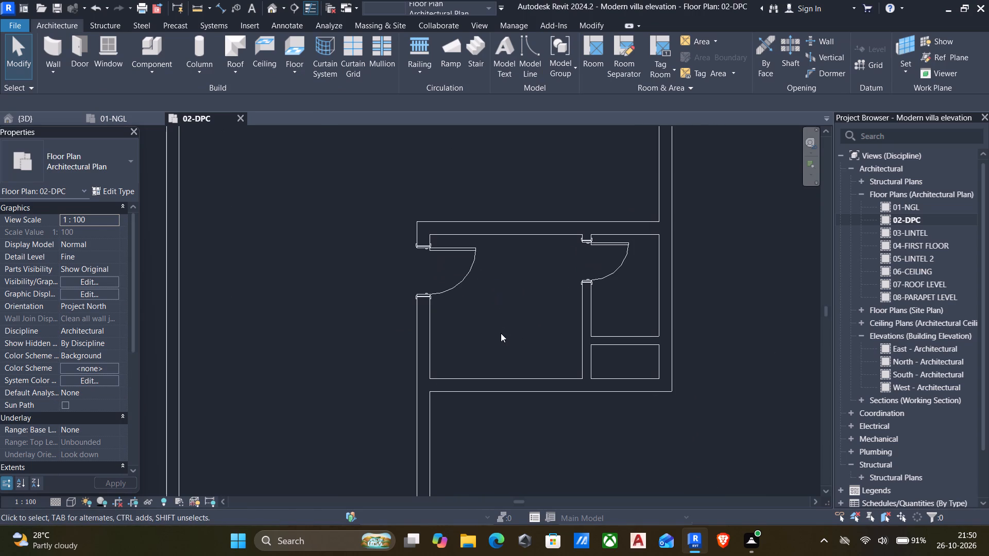
pyautogui.click(449, 252)
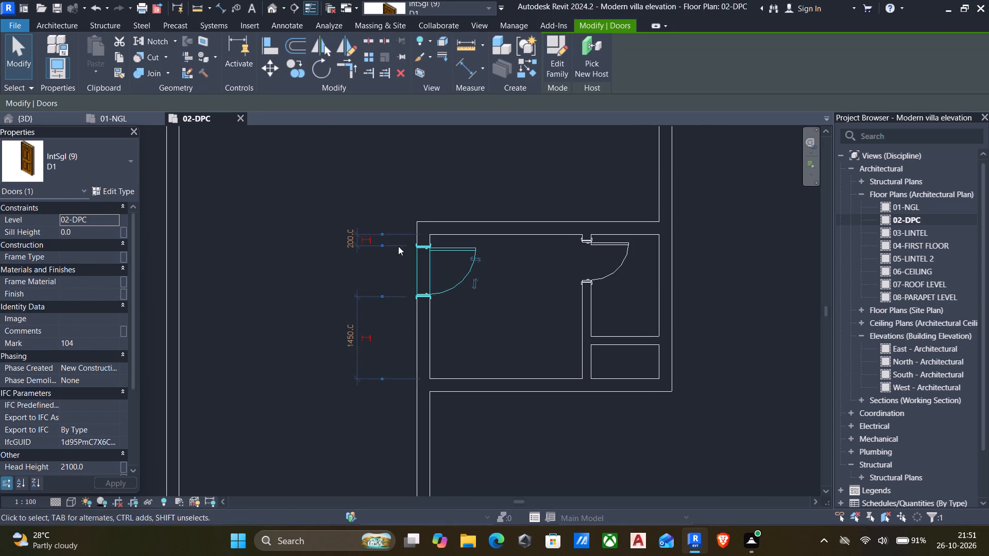
pyautogui.click(353, 247)
pyautogui.write('50')
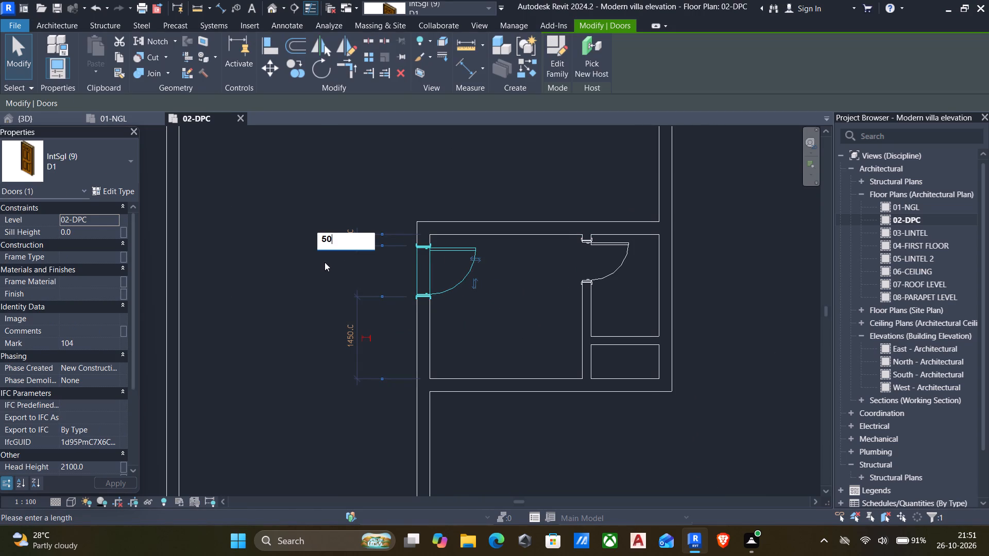
pyautogui.press('Return')
# Set the D2 door of the adjacent small room to 50 mm from the north wall.
pyautogui.click(619, 261)
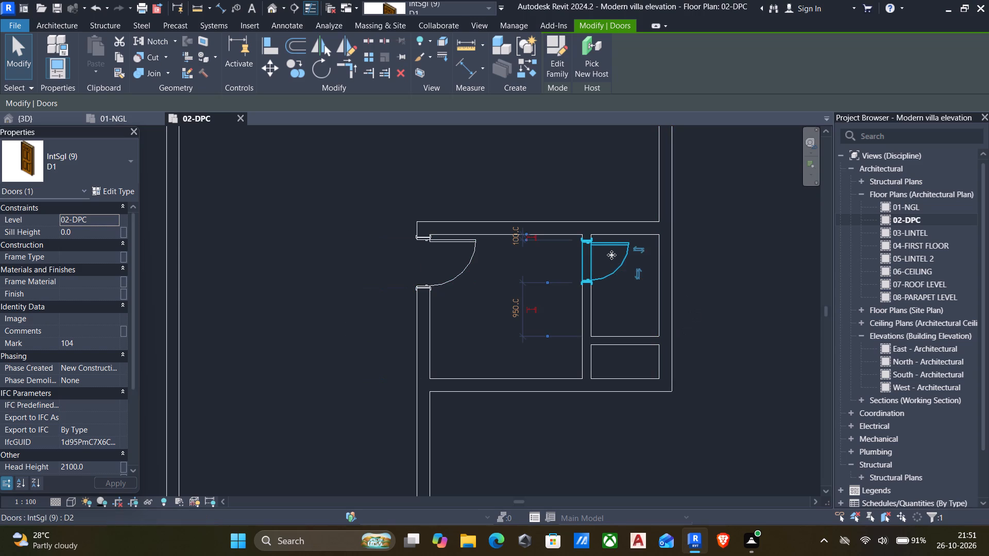
pyautogui.click(511, 236)
pyautogui.write('50')
pyautogui.press('Return')
# Set the outward-swinging D1 door in the north room's west wall to 50 mm from the adjoining horizontal wall.
pyautogui.scroll(-4, 460, 258)
pyautogui.moveTo(376, 241); pyautogui.dragTo(373, 425, button='middle')
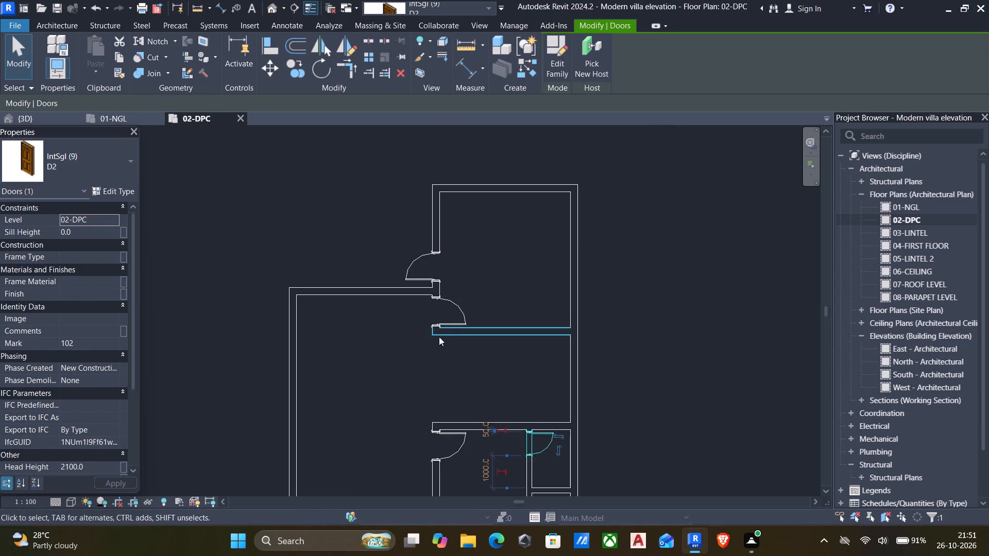
pyautogui.scroll(3, 450, 326)
pyautogui.click(451, 325)
pyautogui.scroll(6, 367, 333)
pyautogui.scroll(-5, 341, 331)
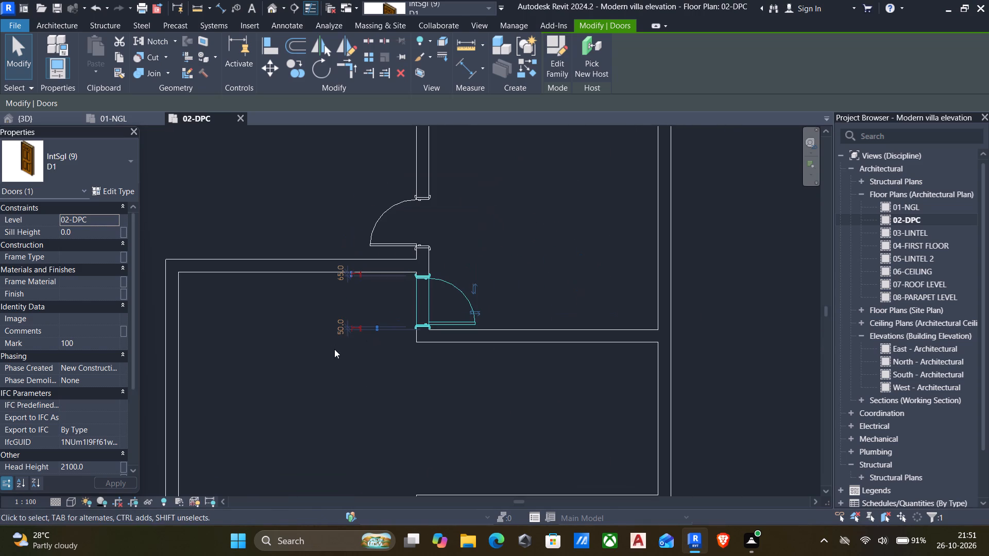
pyautogui.click(380, 244)
pyautogui.scroll(5, 350, 264)
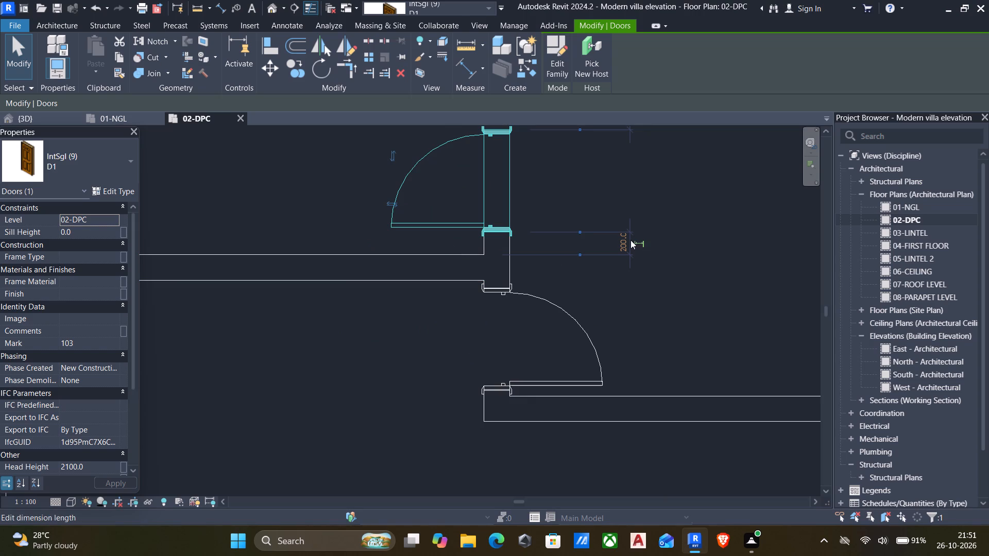
pyautogui.click(628, 242)
pyautogui.write('50')
pyautogui.press('Return')
pyautogui.scroll(-2, 472, 358)
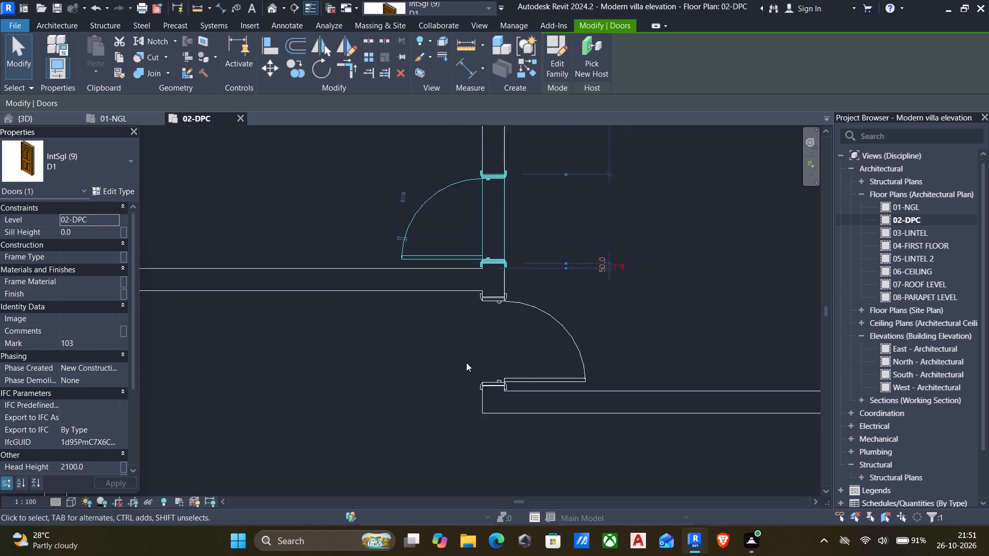
pyautogui.scroll(-6, 466, 362)
pyautogui.moveTo(428, 353); pyautogui.dragTo(317, 121, button='middle')
pyautogui.click(301, 263)
# Open the 04-FIRST FLOOR plan and hide the categories of the scope boxes and all other elements selected with them.
pyautogui.scroll(-1, 301, 262)
pyautogui.moveTo(301, 262); pyautogui.dragTo(400, 310, button='middle')
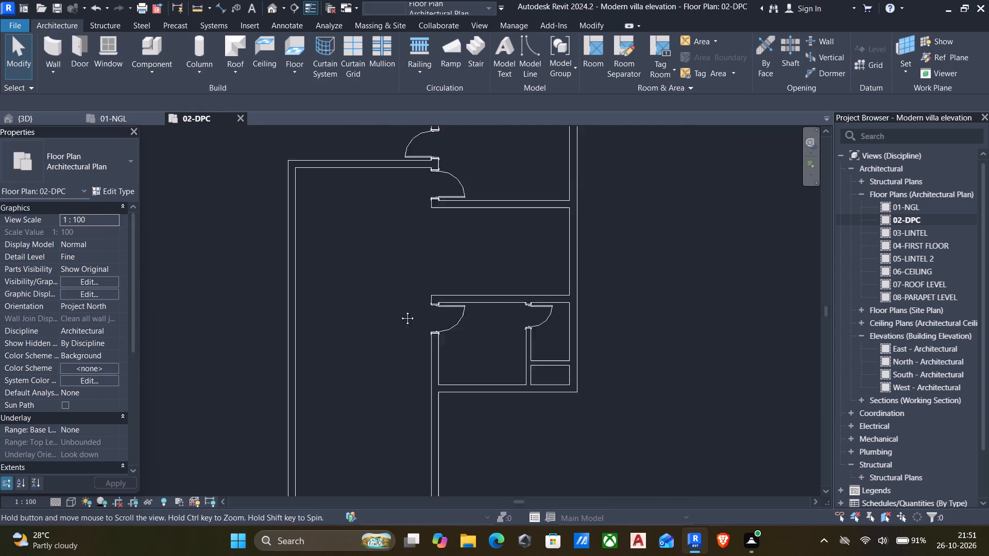
pyautogui.moveTo(400, 310); pyautogui.dragTo(419, 317, button='middle')
pyautogui.scroll(-2, 453, 311)
pyautogui.doubleClick(888, 250)
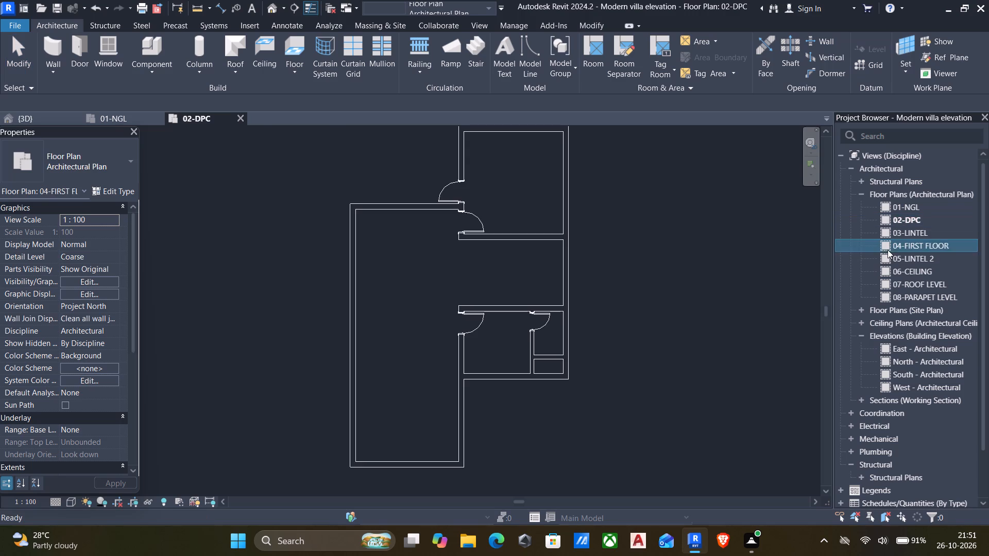
pyautogui.scroll(-19, 616, 298)
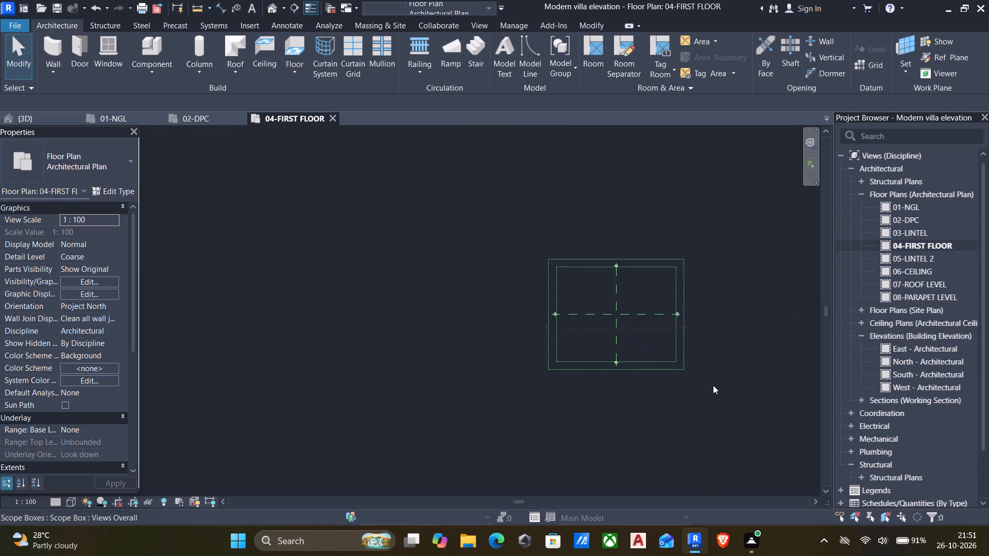
pyautogui.moveTo(713, 388); pyautogui.dragTo(505, 250)
pyautogui.rightClick(351, 237)
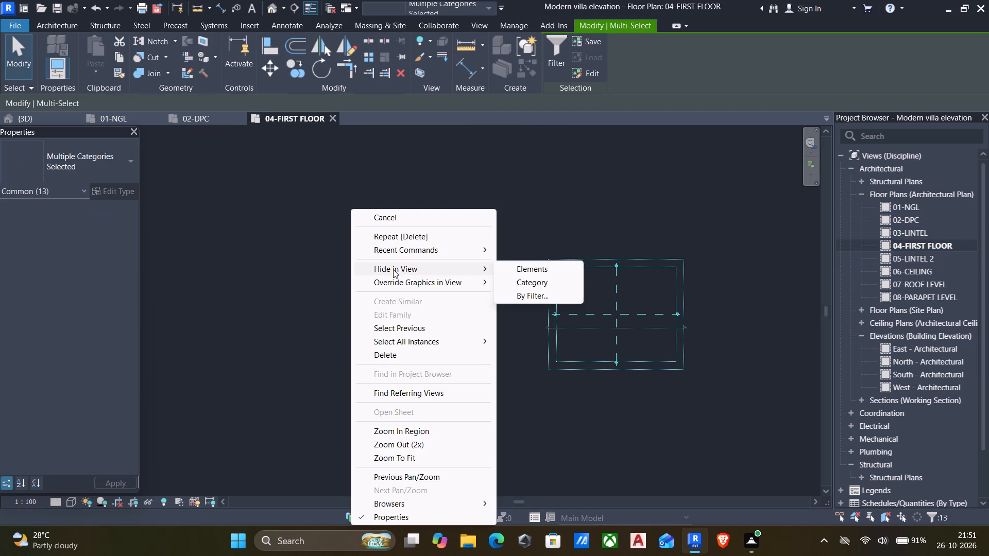
pyautogui.click(393, 269)
pyautogui.click(543, 279)
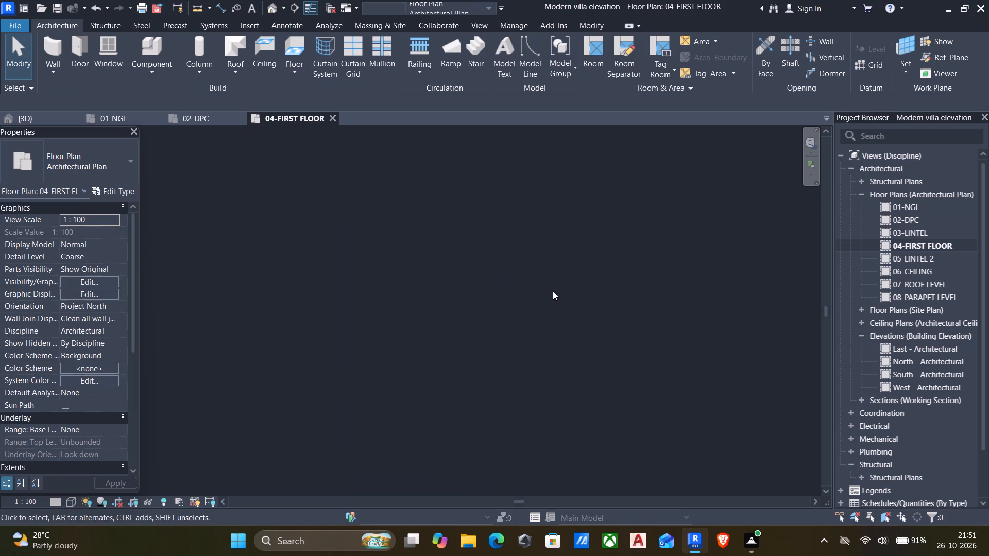
# Set the first floor plan's underlay base level to 02-DPC.
pyautogui.moveTo(552, 292); pyautogui.dragTo(532, 296, button='middle')
pyautogui.click(105, 428)
pyautogui.click(114, 428)
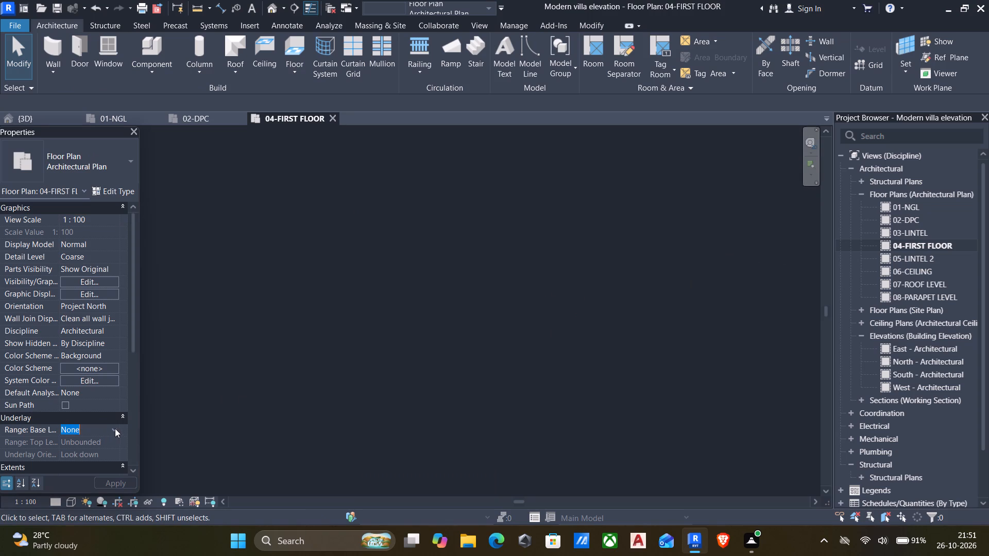
pyautogui.click(81, 457)
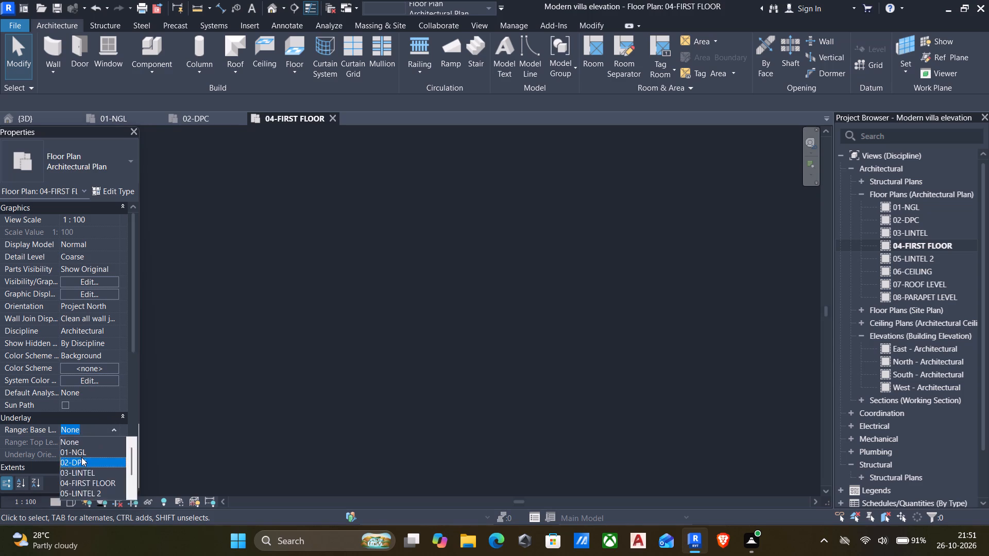
# Set up new walls of type 01-225 WALL with their top constraint up to level 07-ROOF LEVEL.
pyautogui.scroll(7, 655, 331)
pyautogui.scroll(6, 518, 314)
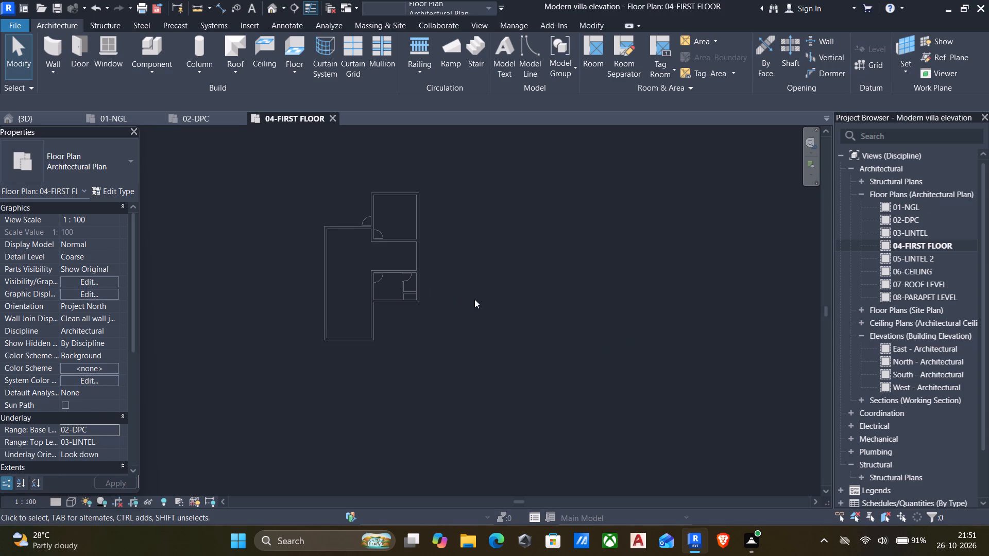
pyautogui.scroll(1, 462, 296)
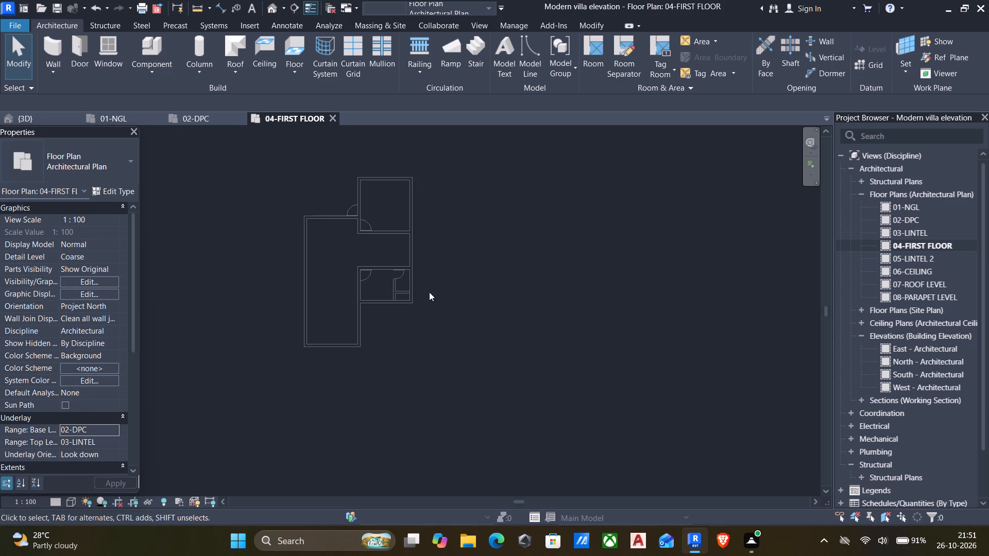
pyautogui.press('w')
pyautogui.press('a')
pyautogui.scroll(6, 343, 232)
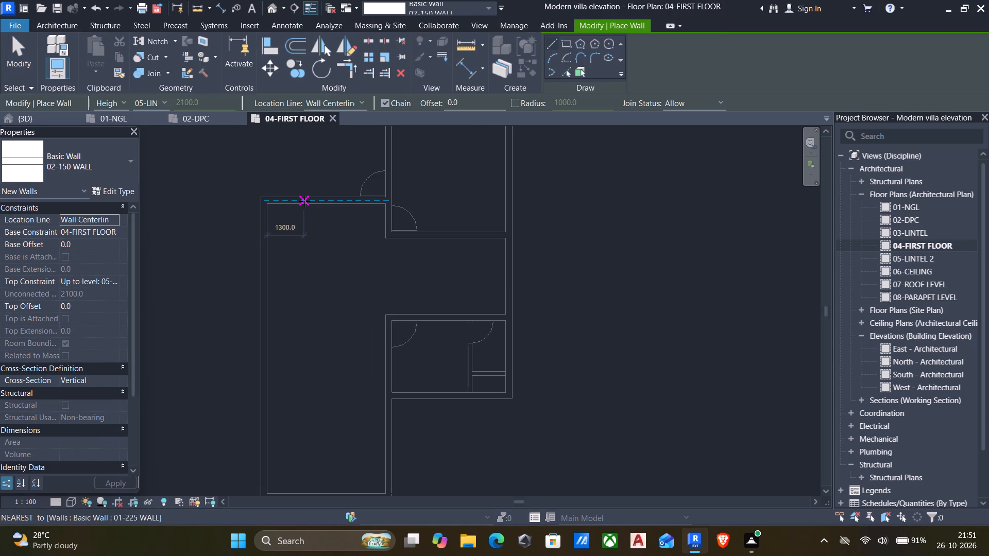
pyautogui.click(110, 161)
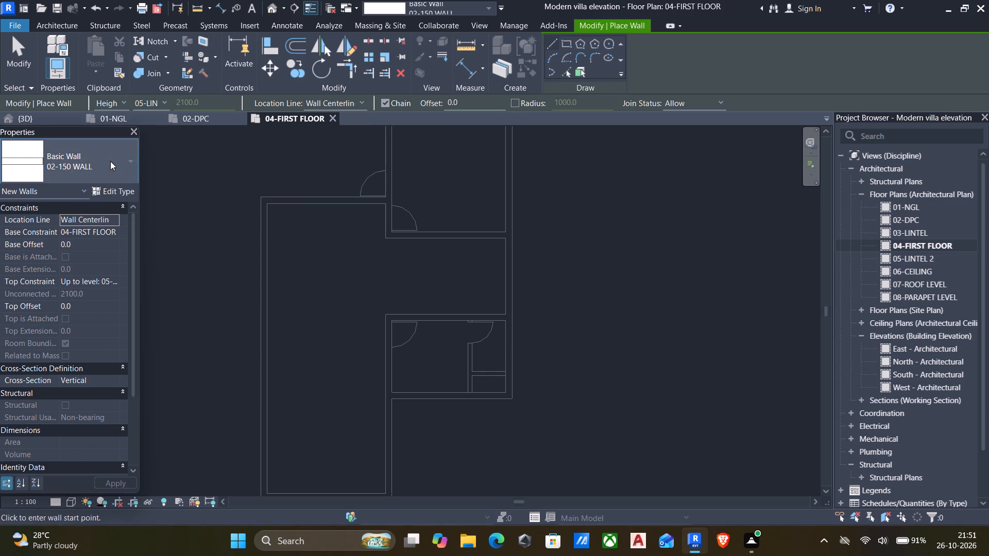
pyautogui.scroll(7, 71, 318)
pyautogui.click(37, 229)
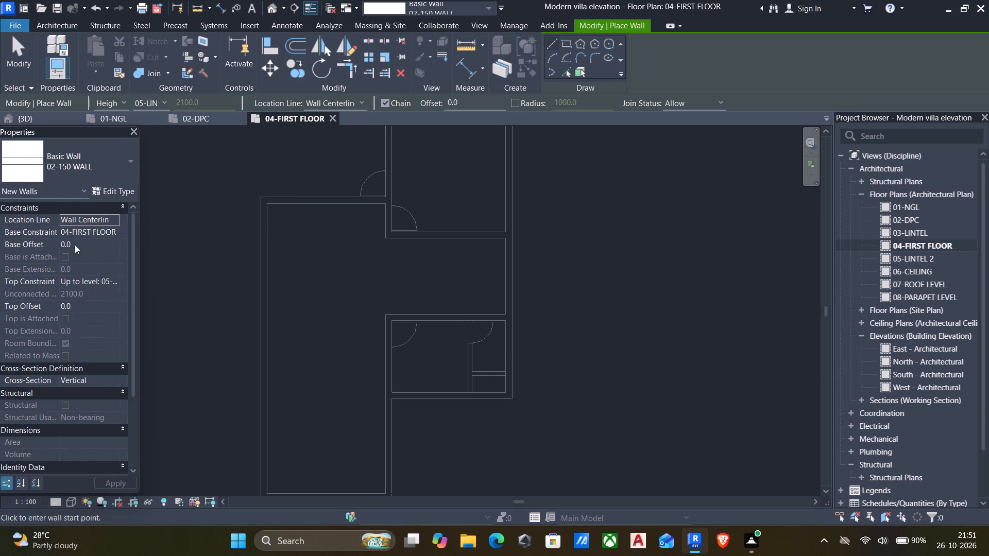
pyautogui.scroll(3, 266, 210)
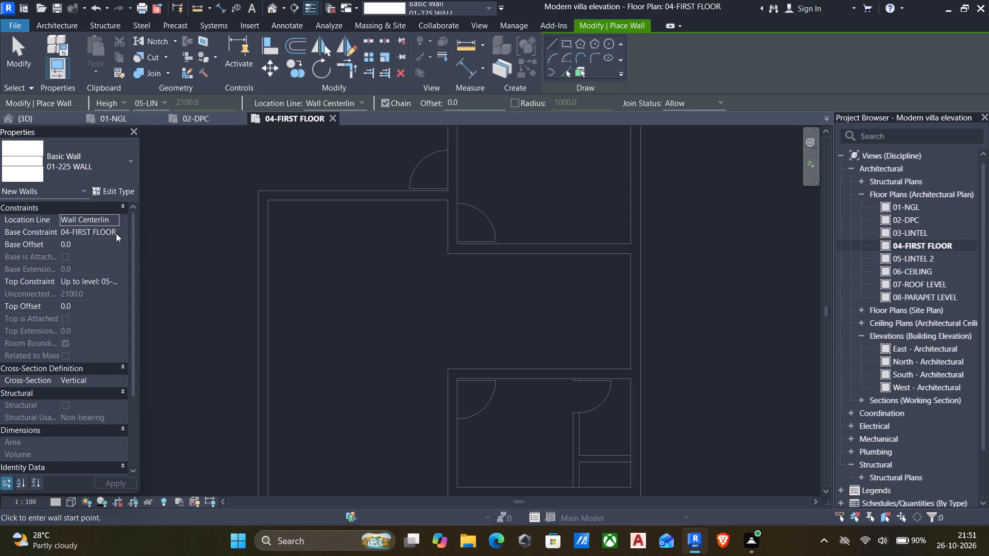
pyautogui.click(116, 278)
pyautogui.scroll(-5, 119, 339)
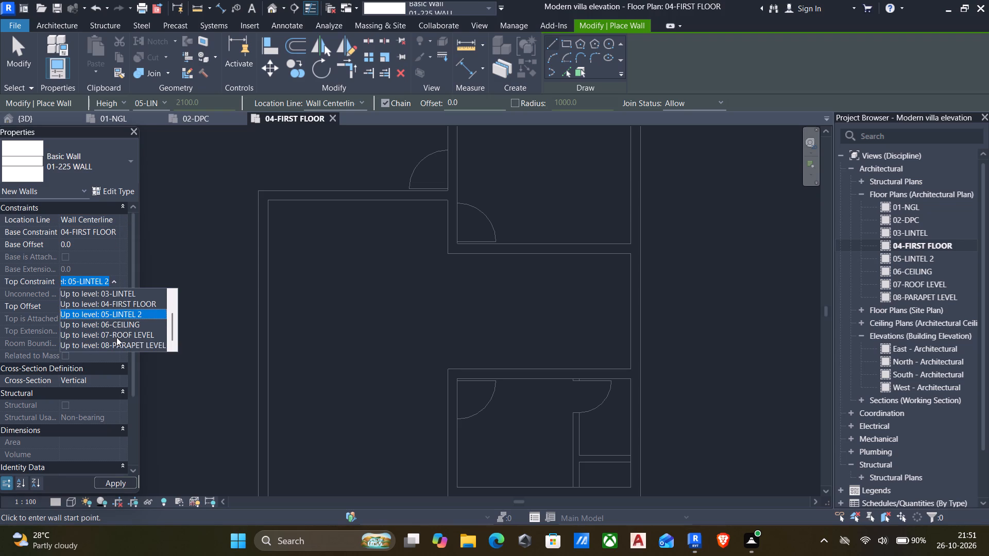
pyautogui.click(115, 332)
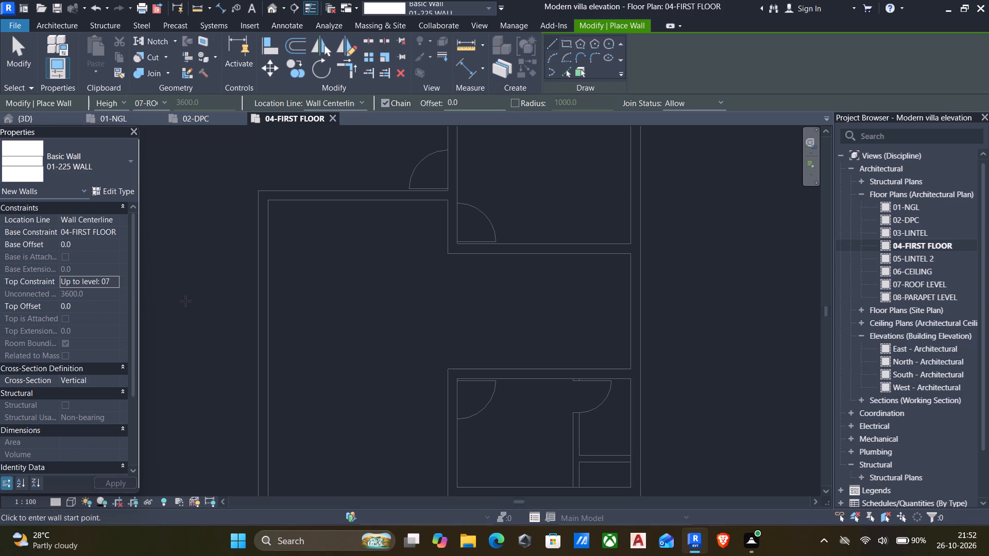
# Trace the large southwest block's four outer walls over the underlay as a closed rectangle about 4425 mm wide between wall centrelines.
pyautogui.click(259, 197)
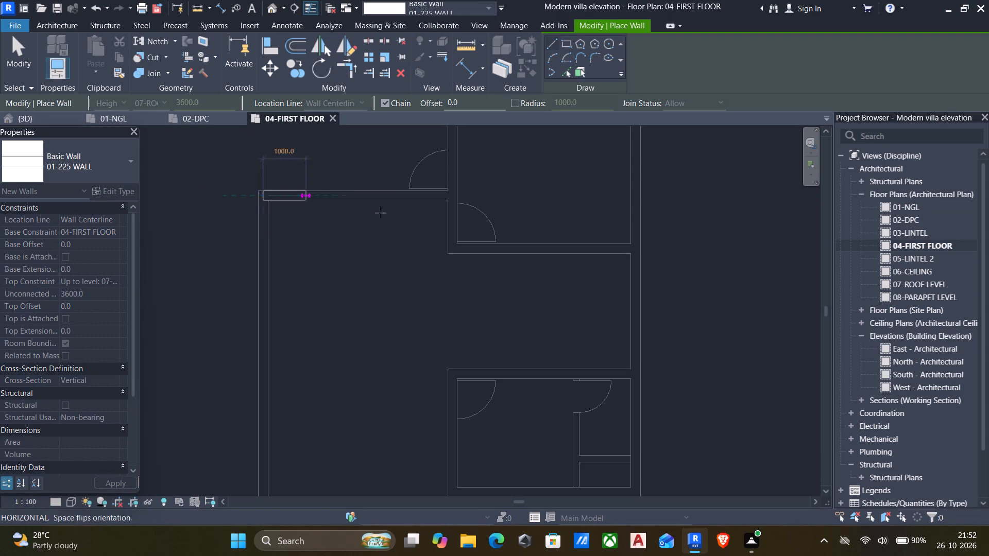
pyautogui.click(452, 193)
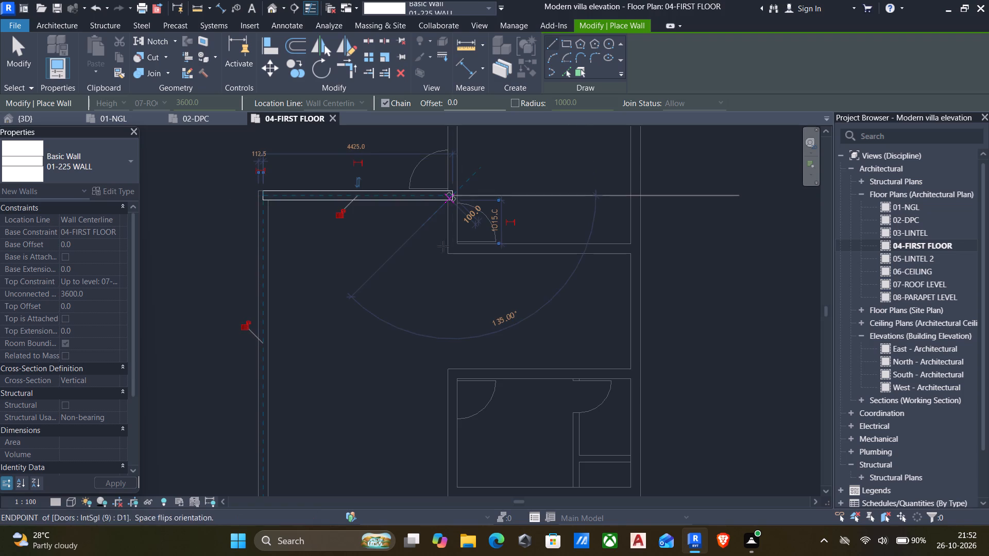
pyautogui.scroll(-5, 436, 283)
pyautogui.moveTo(440, 371); pyautogui.dragTo(449, 253, button='middle')
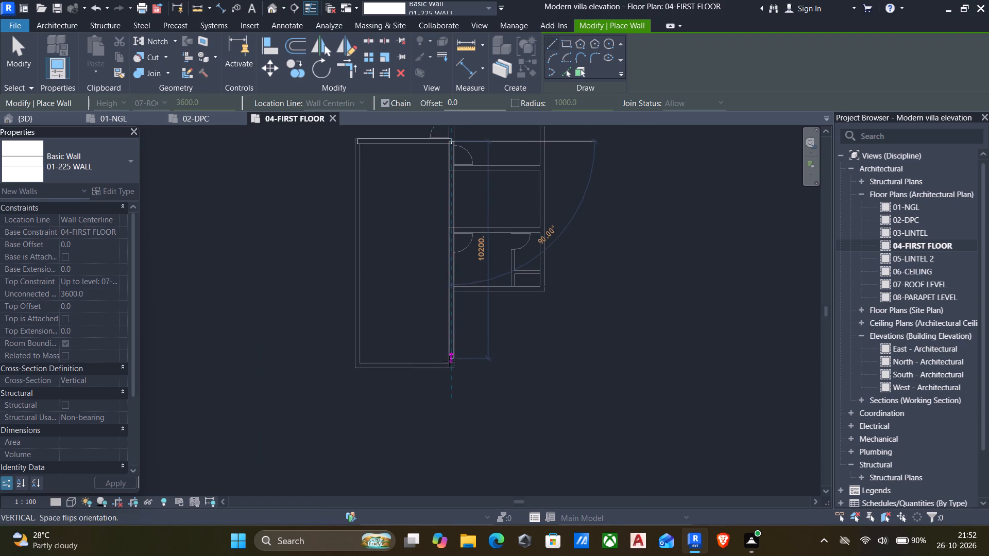
pyautogui.scroll(5, 449, 362)
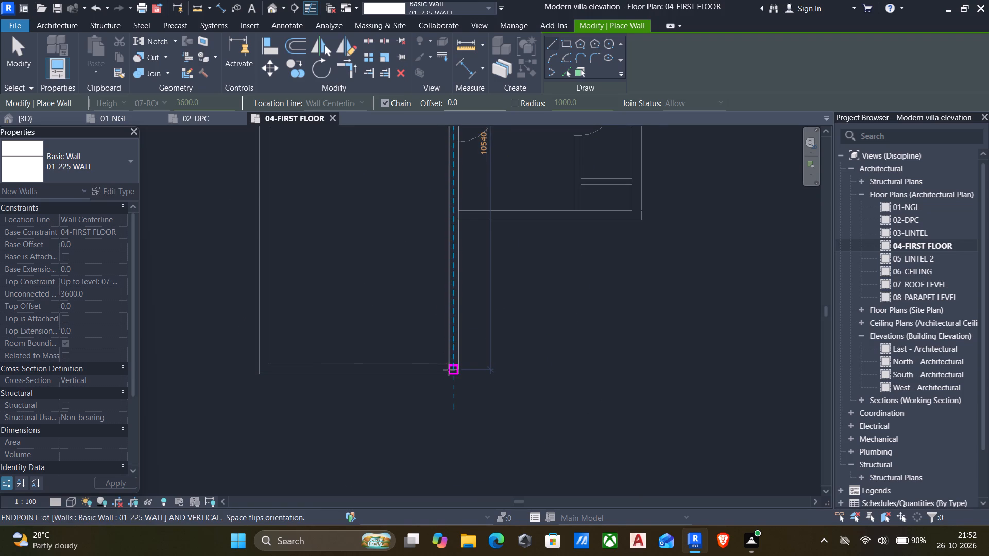
pyautogui.click(449, 370)
pyautogui.moveTo(265, 366); pyautogui.dragTo(265, 358)
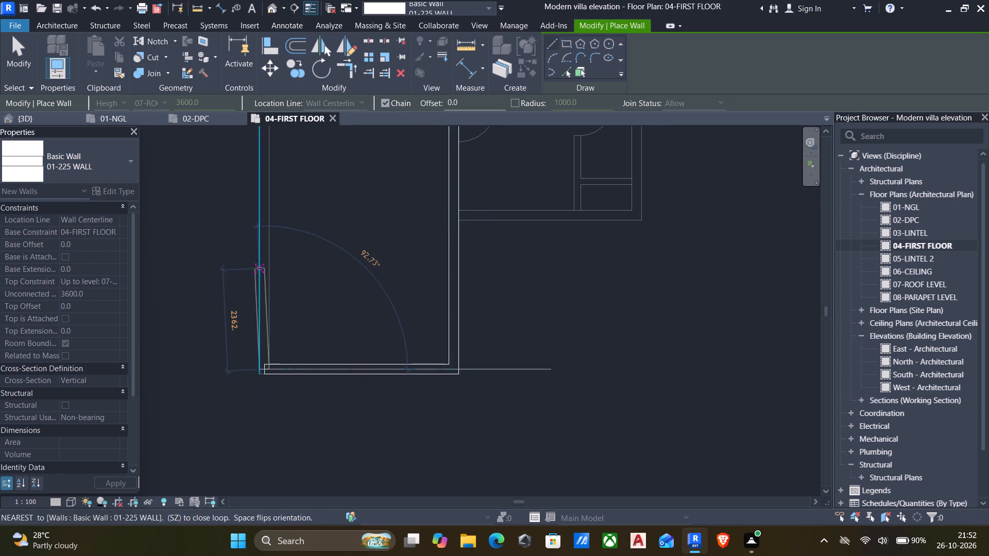
pyautogui.scroll(-1, 256, 269)
pyautogui.moveTo(251, 312); pyautogui.dragTo(252, 462, button='middle')
pyautogui.scroll(-2, 274, 271)
pyautogui.moveTo(274, 271); pyautogui.dragTo(260, 392, button='middle')
pyautogui.scroll(5, 259, 336)
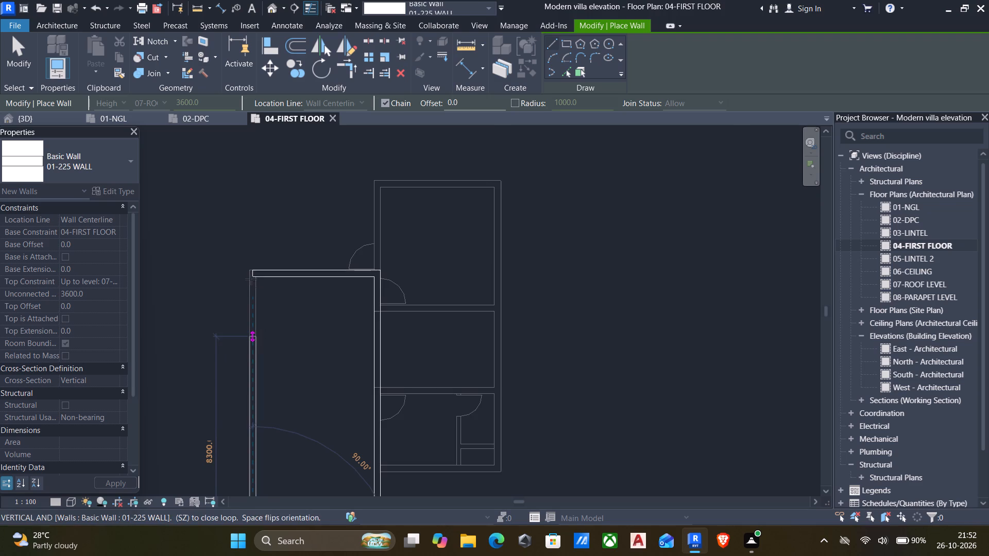
pyautogui.click(247, 228)
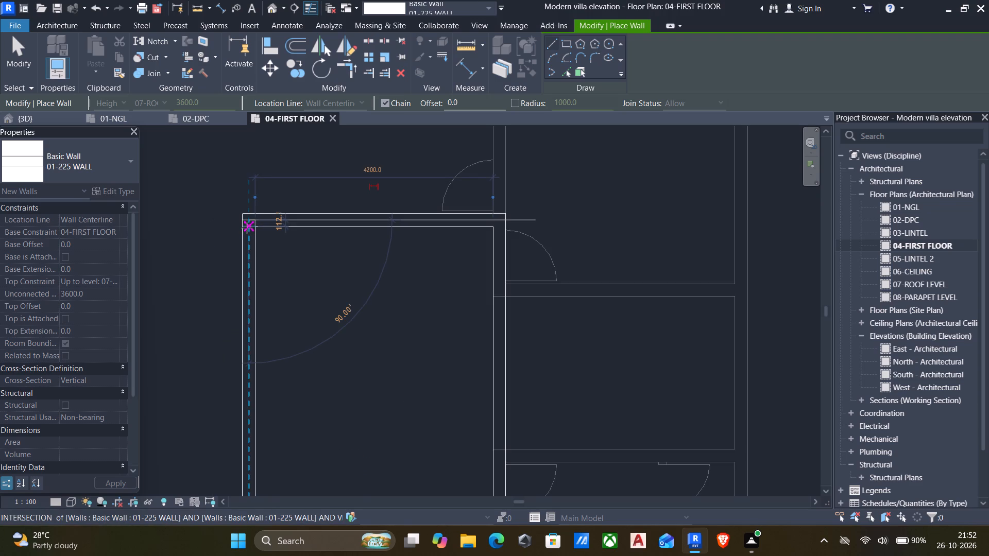
pyautogui.press('Escape')
# Draw the north room's west wall up from the southwest block's northeast corner, and its north wall across to the underlay's northeast corner.
pyautogui.scroll(-6, 258, 261)
pyautogui.scroll(-3, 384, 305)
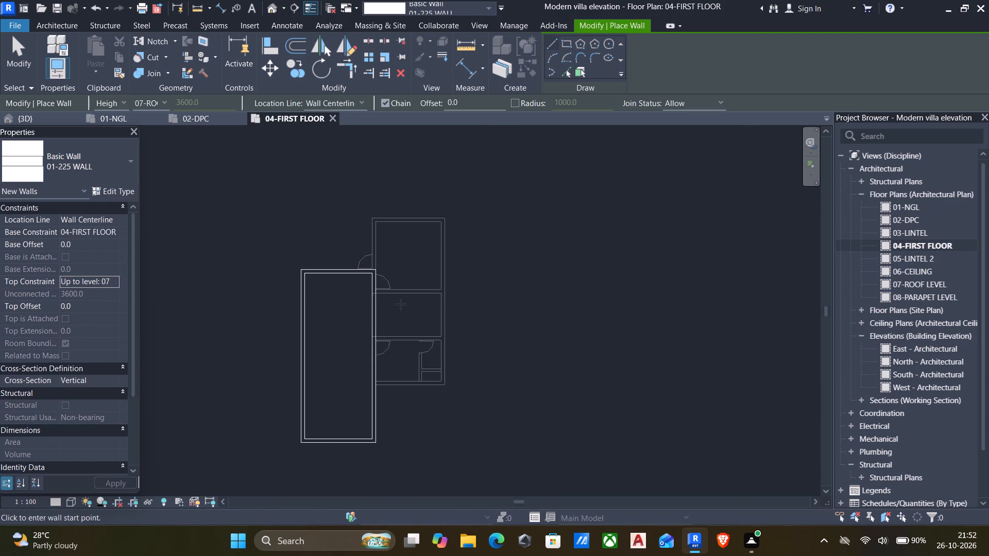
pyautogui.scroll(6, 384, 266)
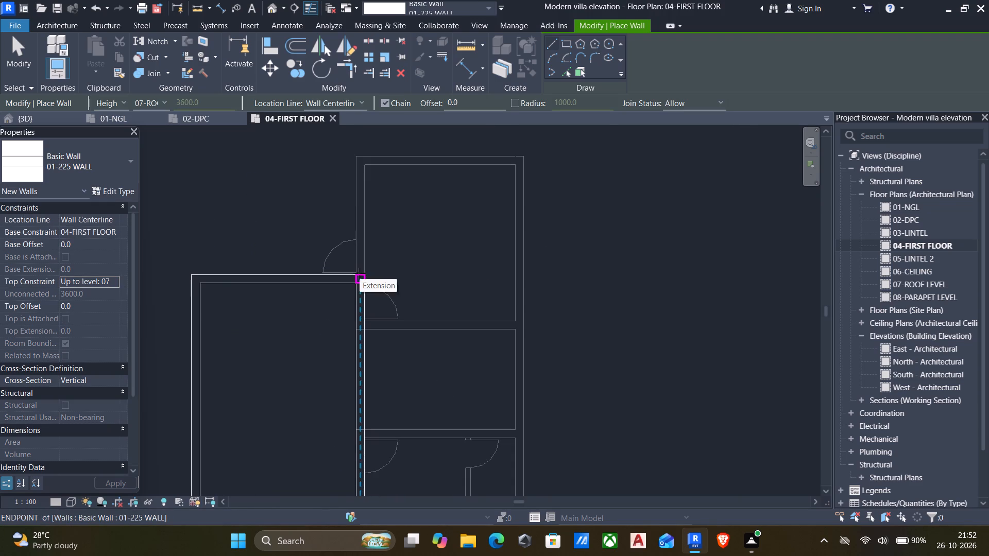
pyautogui.scroll(5, 361, 272)
pyautogui.moveTo(359, 274); pyautogui.dragTo(359, 268)
pyautogui.scroll(1, 359, 274)
pyautogui.scroll(-5, 351, 203)
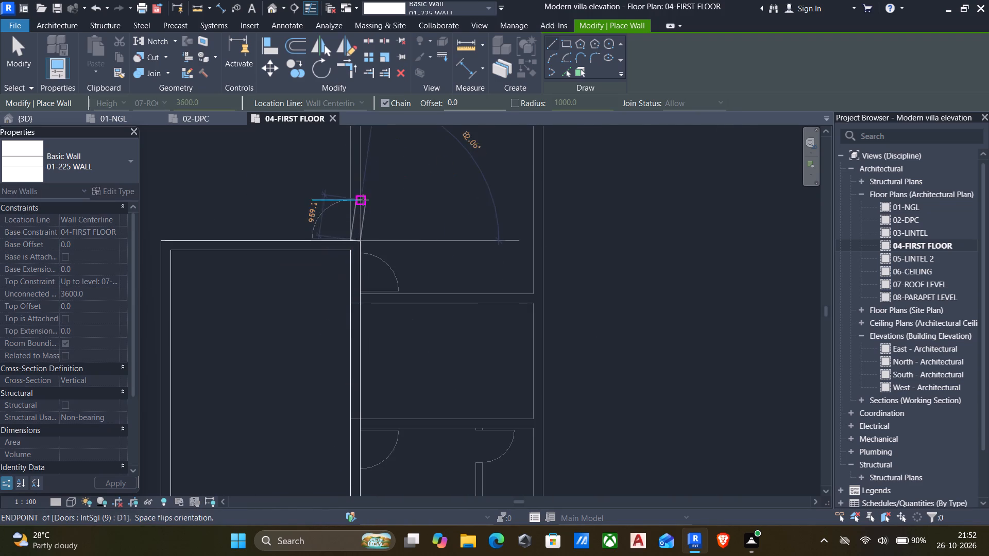
pyautogui.moveTo(355, 213); pyautogui.dragTo(309, 465, button='middle')
pyautogui.scroll(-1, 311, 393)
pyautogui.click(311, 363)
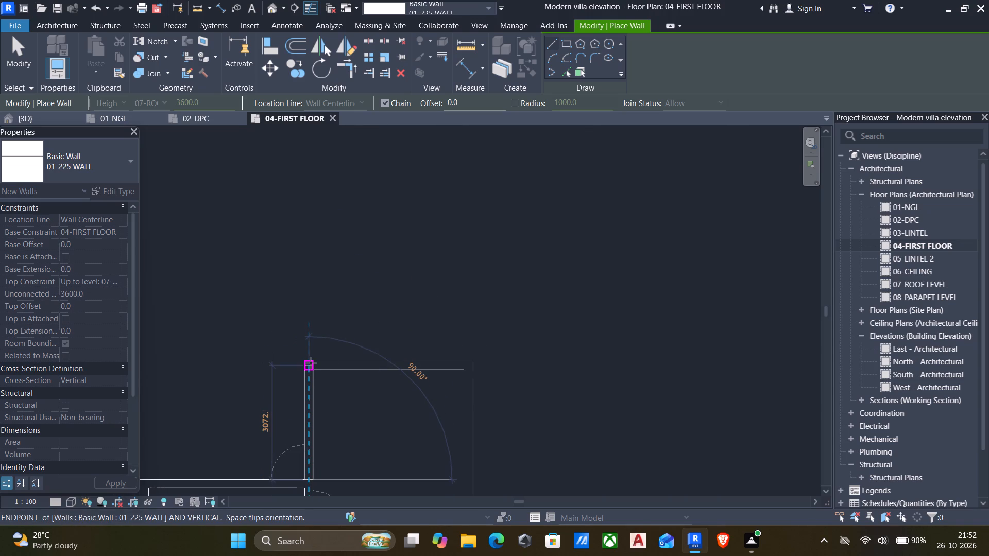
pyautogui.scroll(6, 483, 364)
pyautogui.scroll(5, 436, 363)
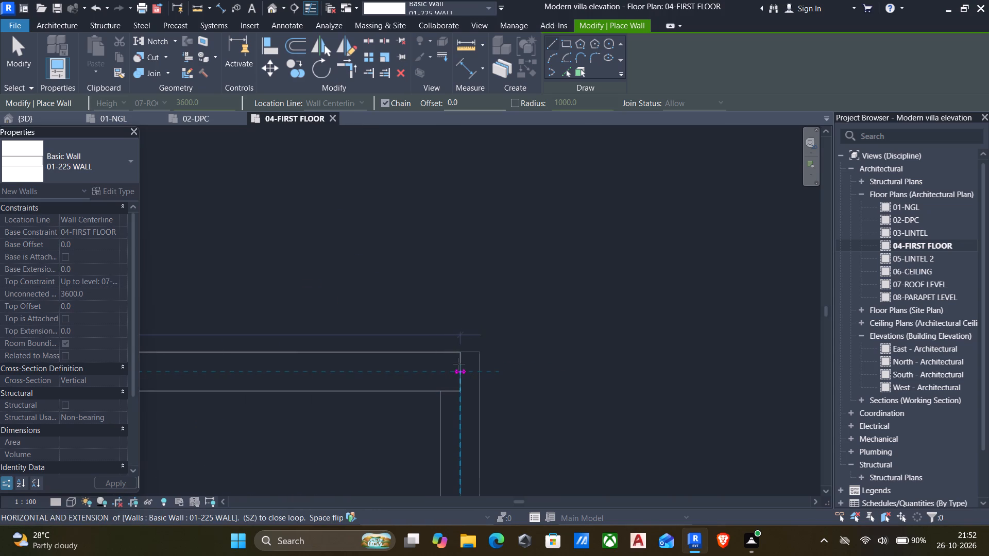
pyautogui.click(459, 363)
# Draw the north room's east wall about 4425 mm down and its south wall about 4275 mm back to the west wall.
pyautogui.scroll(-5, 452, 398)
pyautogui.moveTo(452, 411); pyautogui.dragTo(448, 201, button='middle')
pyautogui.scroll(-6, 448, 239)
pyautogui.moveTo(438, 349); pyautogui.dragTo(445, 239, button='middle')
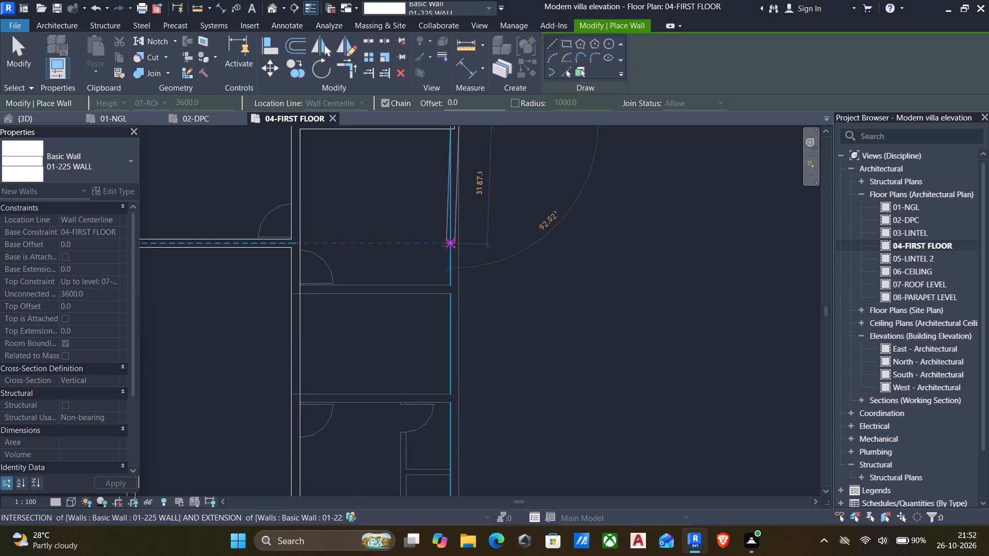
pyautogui.scroll(-4, 437, 284)
pyautogui.moveTo(437, 297); pyautogui.dragTo(442, 212, button='middle')
pyautogui.scroll(-1, 453, 300)
pyautogui.moveTo(453, 302); pyautogui.dragTo(453, 219, button='middle')
pyautogui.scroll(6, 453, 219)
pyautogui.scroll(1, 414, 456)
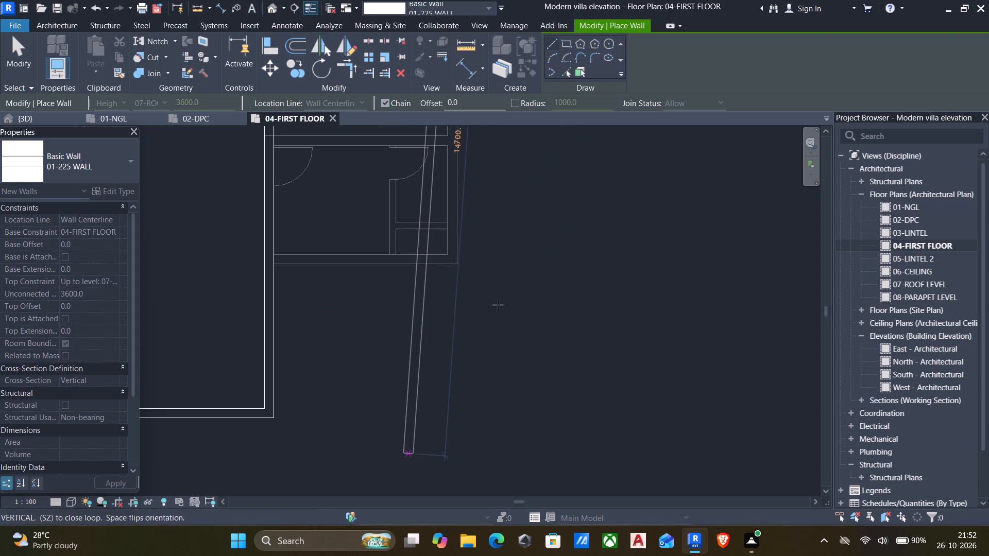
pyautogui.scroll(-6, 499, 357)
pyautogui.moveTo(490, 265); pyautogui.dragTo(459, 421, button='middle')
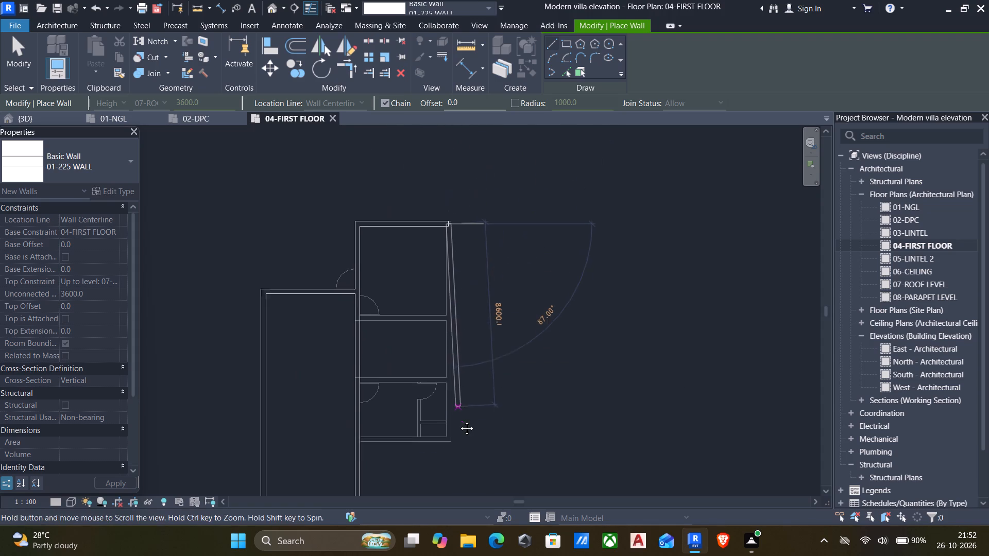
pyautogui.moveTo(459, 421); pyautogui.dragTo(459, 422, button='middle')
pyautogui.scroll(4, 440, 368)
pyautogui.scroll(5, 449, 322)
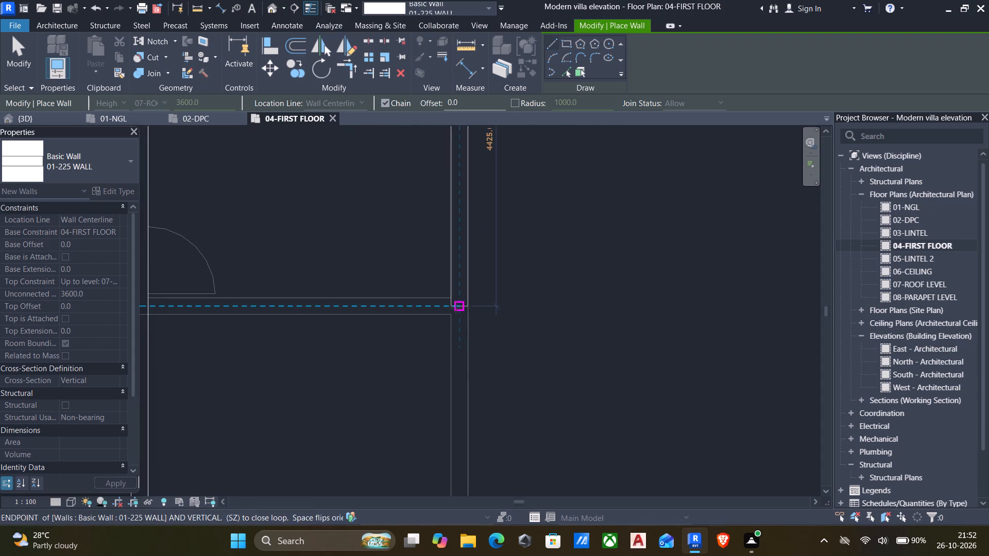
pyautogui.click(456, 308)
pyautogui.scroll(-4, 363, 304)
pyautogui.moveTo(362, 305); pyautogui.dragTo(507, 302, button='middle')
pyautogui.scroll(4, 378, 314)
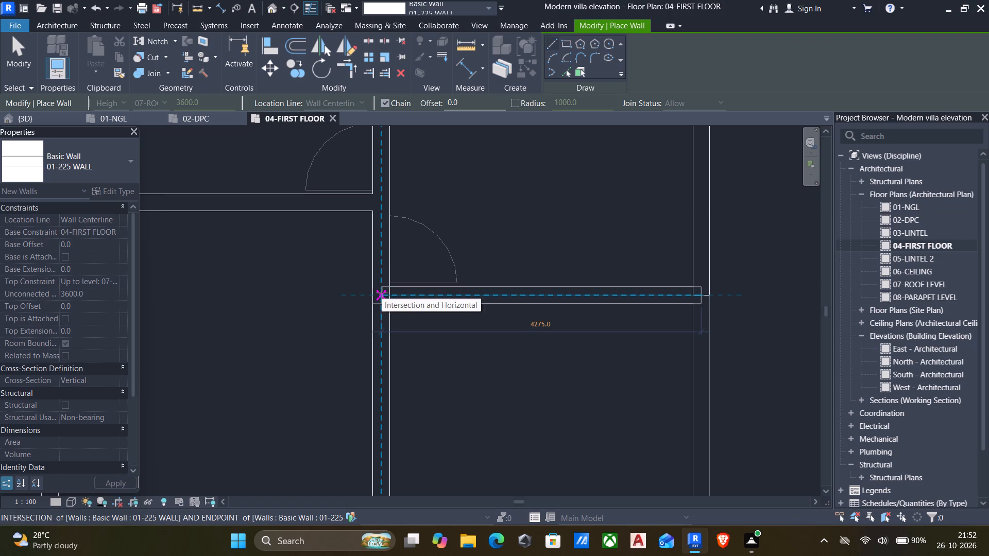
pyautogui.click(382, 293)
# Draw the east wall about 5500 mm down from the north room's southeast corner, and the south wall back to the long middle wall.
pyautogui.scroll(-7, 382, 293)
pyautogui.scroll(-6, 395, 346)
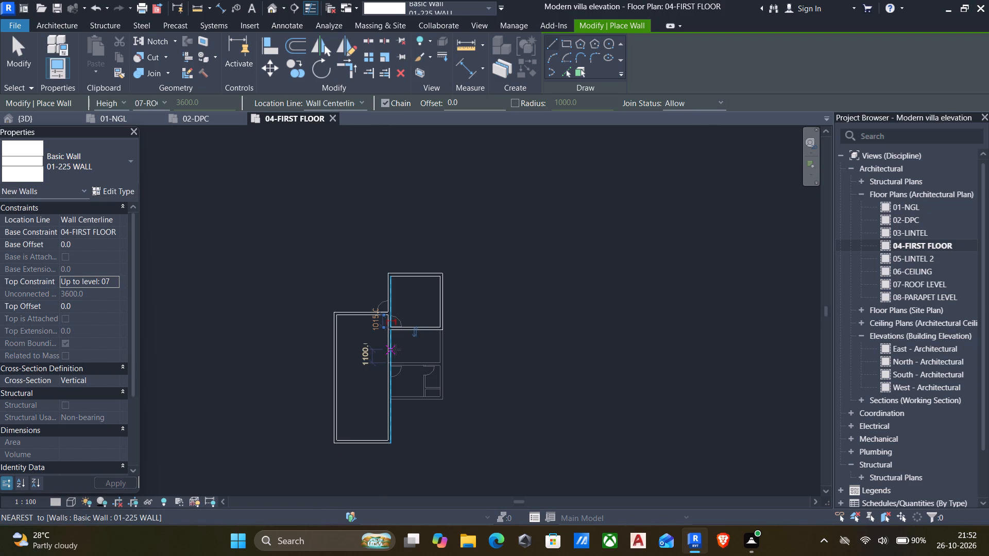
pyautogui.scroll(5, 453, 367)
pyautogui.scroll(2, 427, 300)
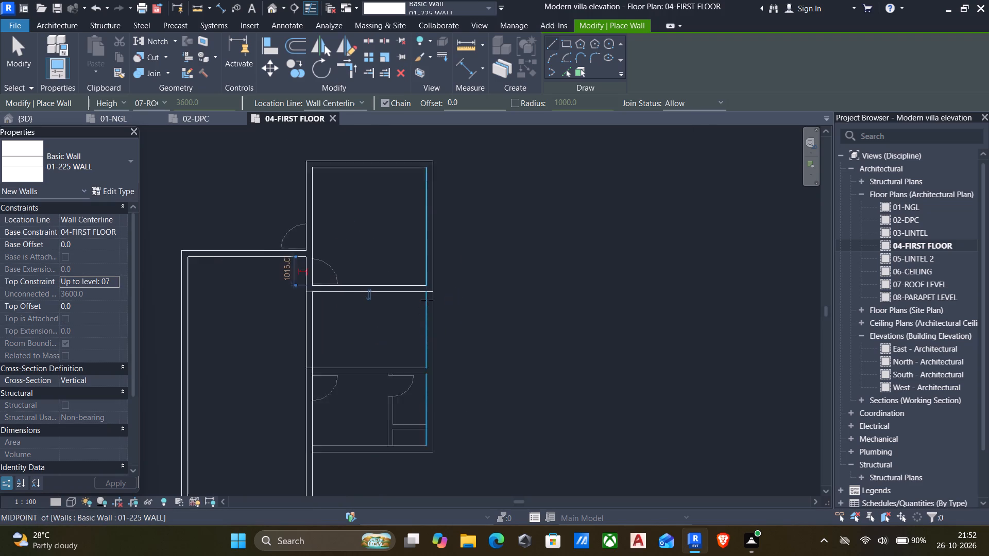
pyautogui.scroll(6, 427, 300)
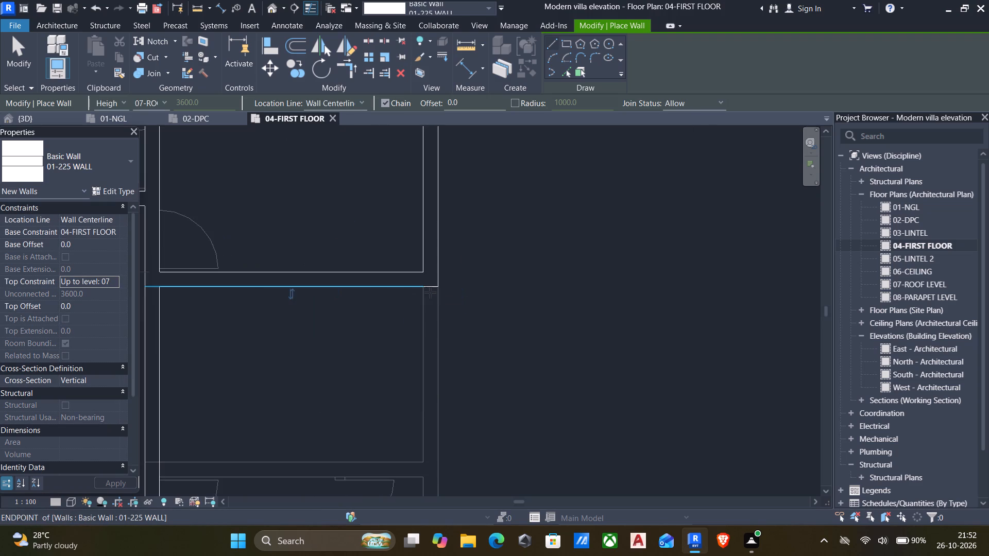
pyautogui.click(430, 288)
pyautogui.scroll(-5, 434, 344)
pyautogui.moveTo(444, 444); pyautogui.dragTo(438, 323, button='middle')
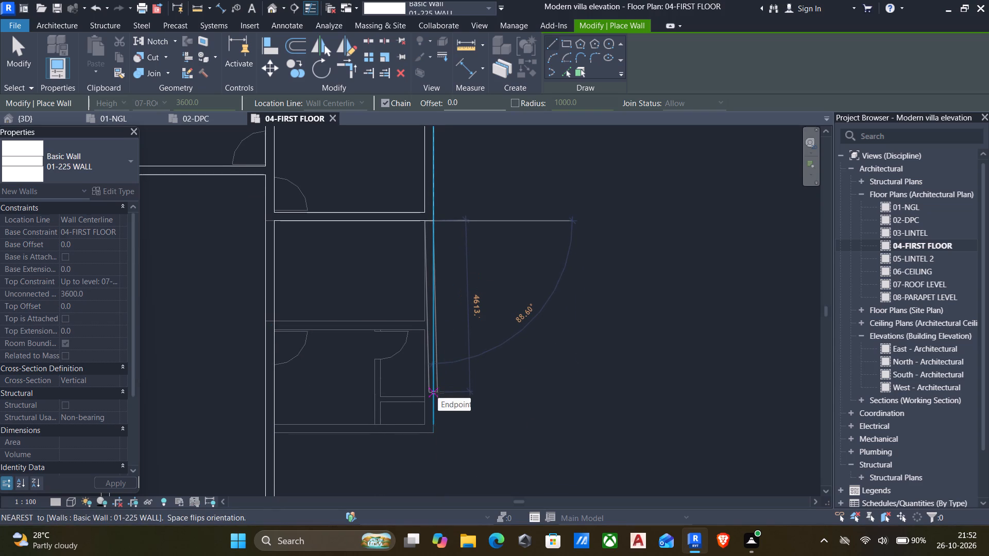
pyautogui.scroll(3, 436, 397)
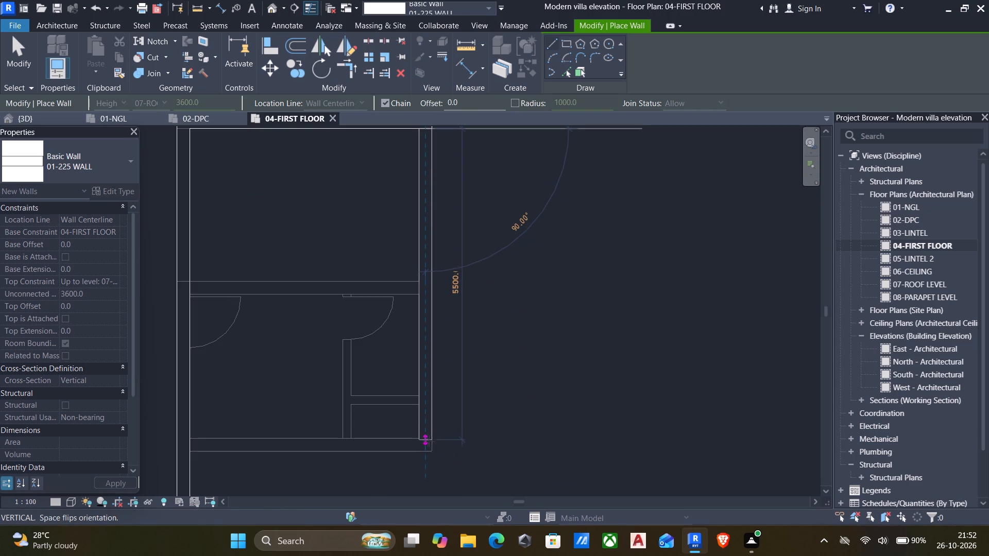
pyautogui.click(428, 441)
pyautogui.moveTo(422, 429); pyautogui.dragTo(424, 425, button='middle')
pyautogui.moveTo(435, 411); pyautogui.dragTo(539, 327, button='middle')
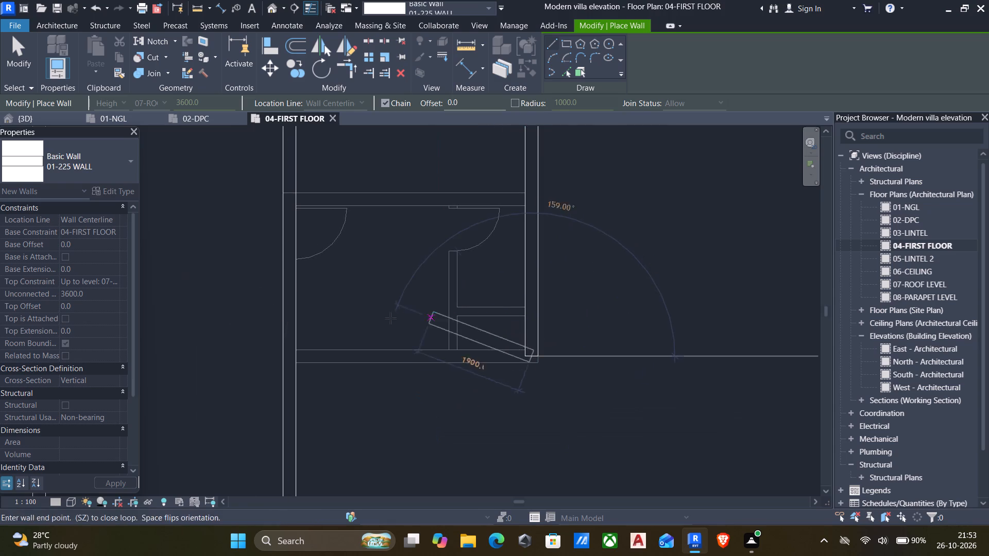
pyautogui.click(293, 358)
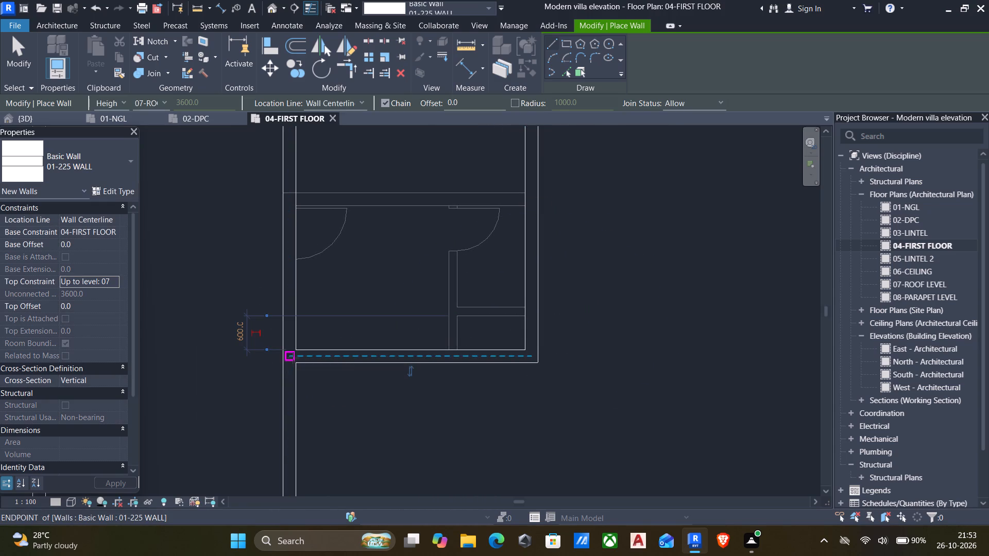
pyautogui.press('Escape')
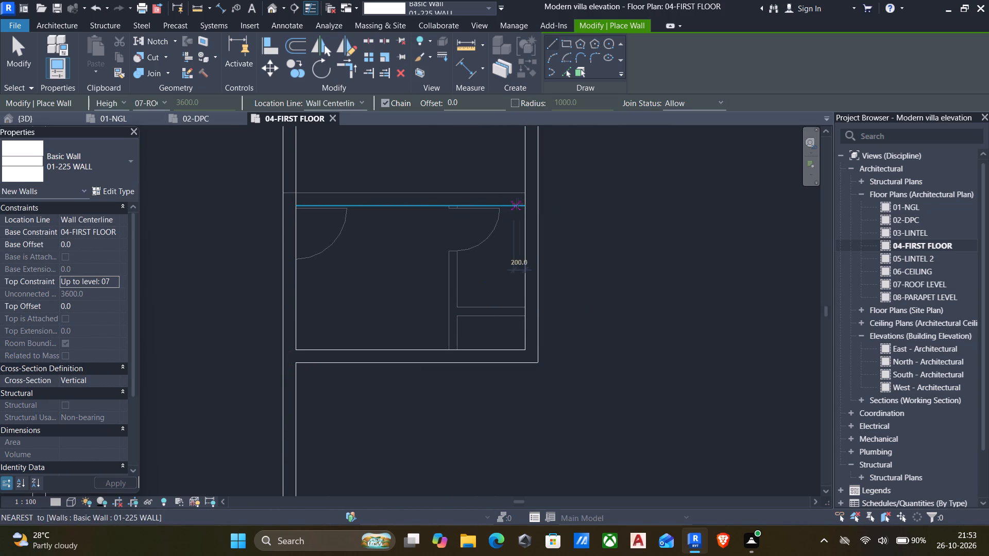
# Draw a cross wall about 8587.5 mm long over the lower underlay partition, from the east wall to the far west outer wall.
pyautogui.scroll(4, 524, 203)
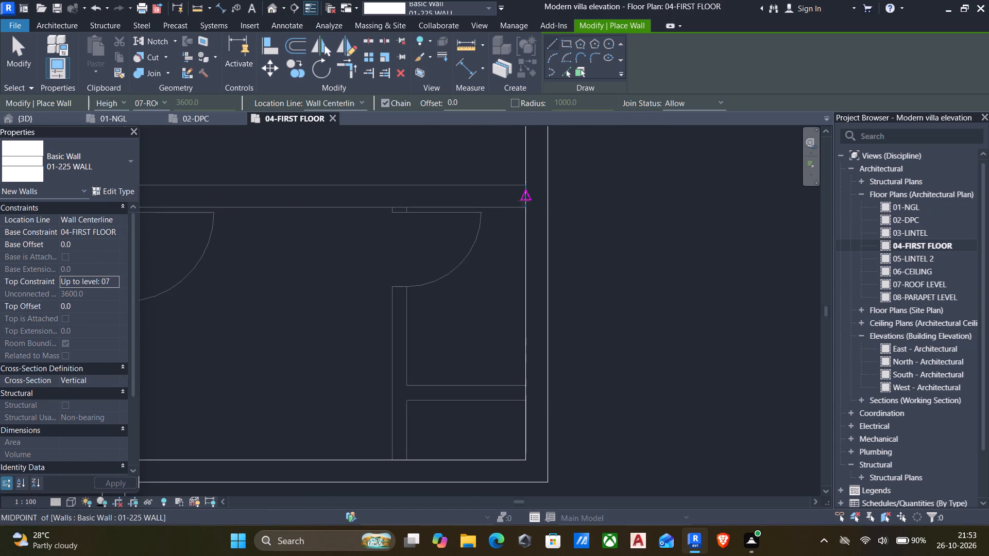
pyautogui.click(523, 201)
pyautogui.scroll(-4, 466, 208)
pyautogui.moveTo(462, 212); pyautogui.dragTo(655, 241, button='middle')
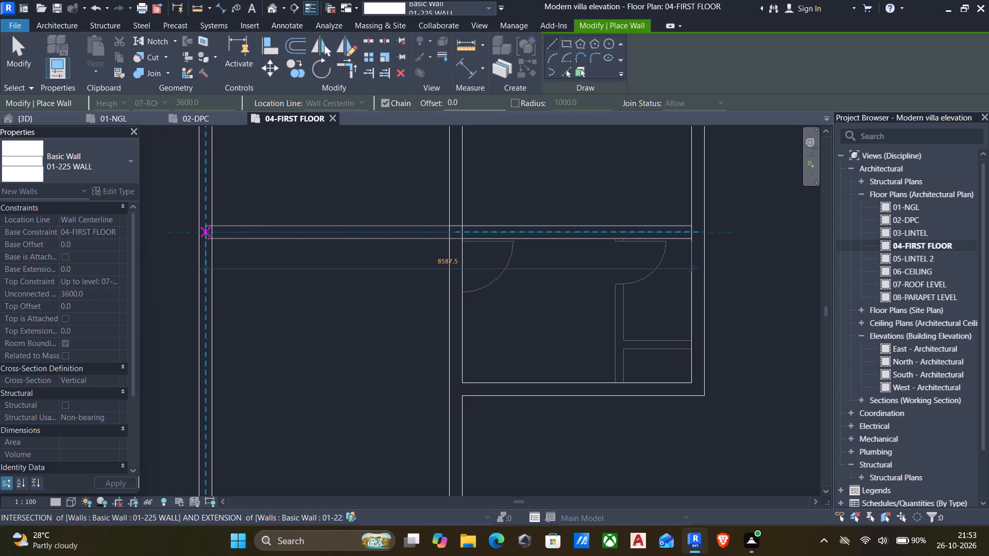
pyautogui.click(207, 235)
pyautogui.press('Escape')
pyautogui.scroll(1, 622, 253)
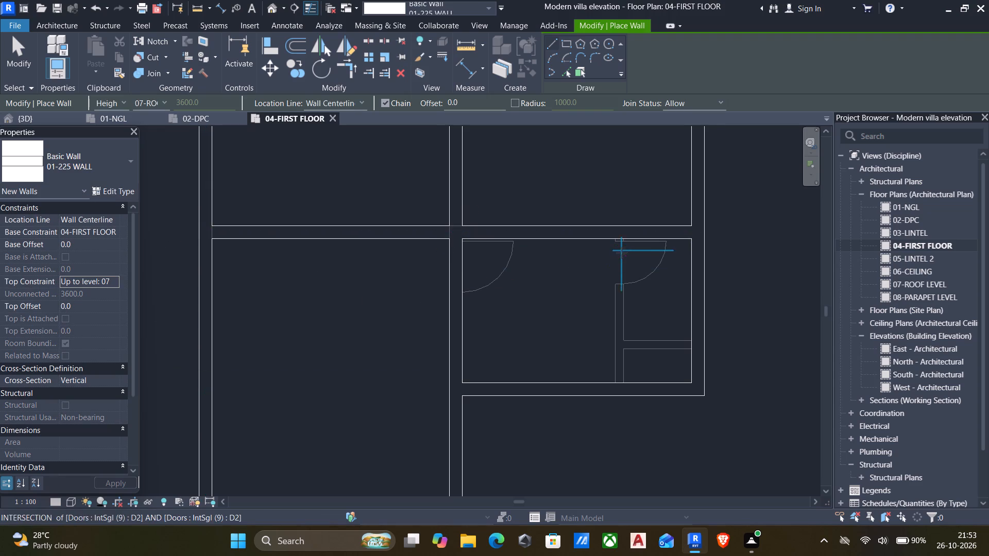
pyautogui.scroll(1, 622, 253)
pyautogui.press('Escape')
pyautogui.scroll(-11, 387, 267)
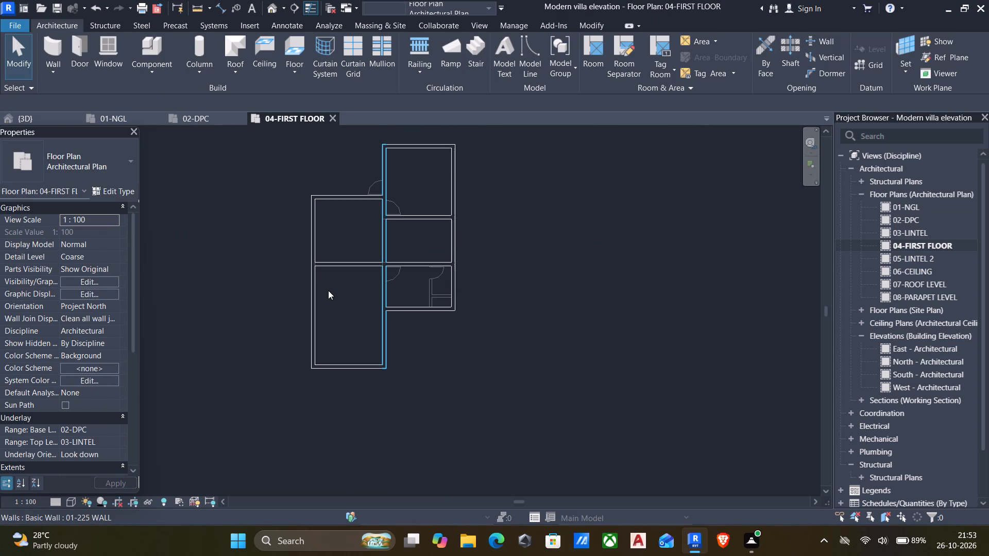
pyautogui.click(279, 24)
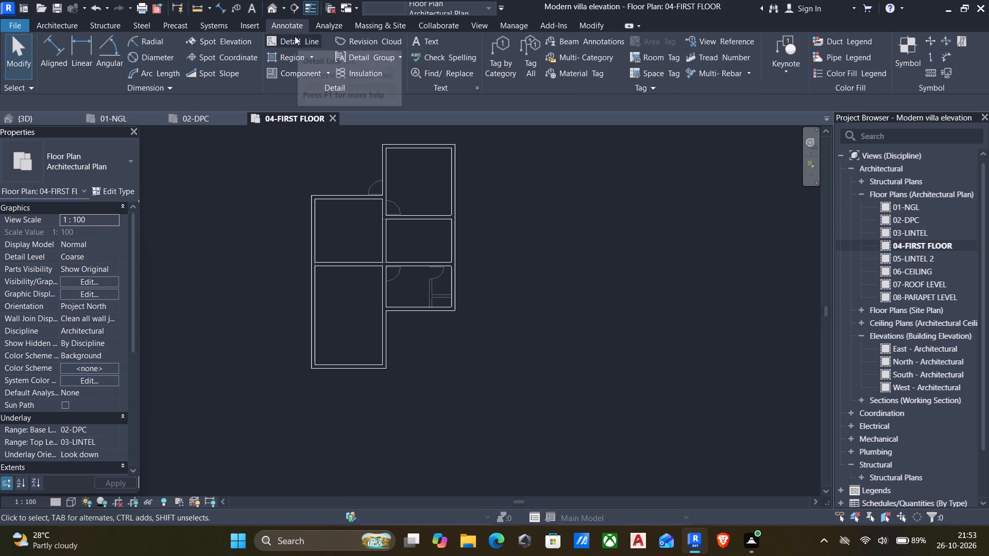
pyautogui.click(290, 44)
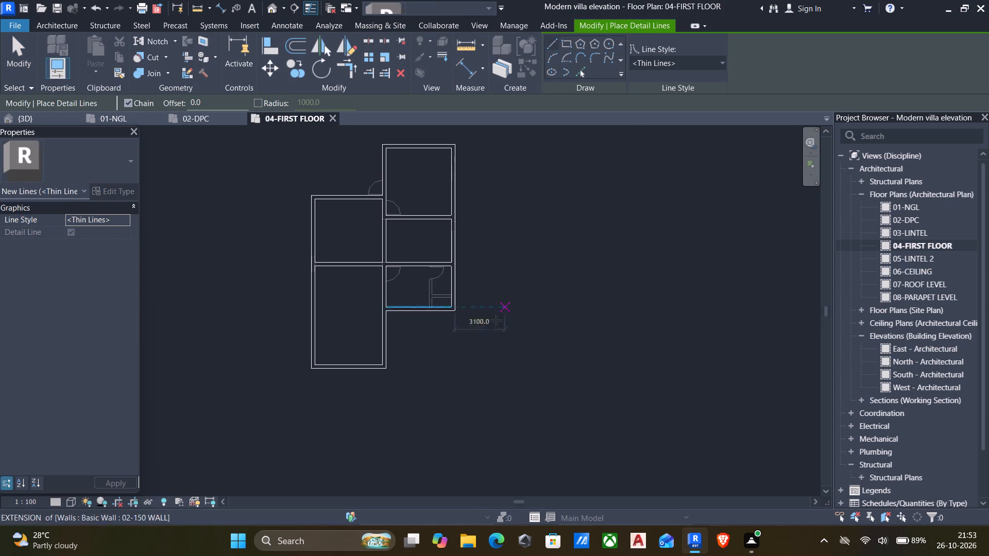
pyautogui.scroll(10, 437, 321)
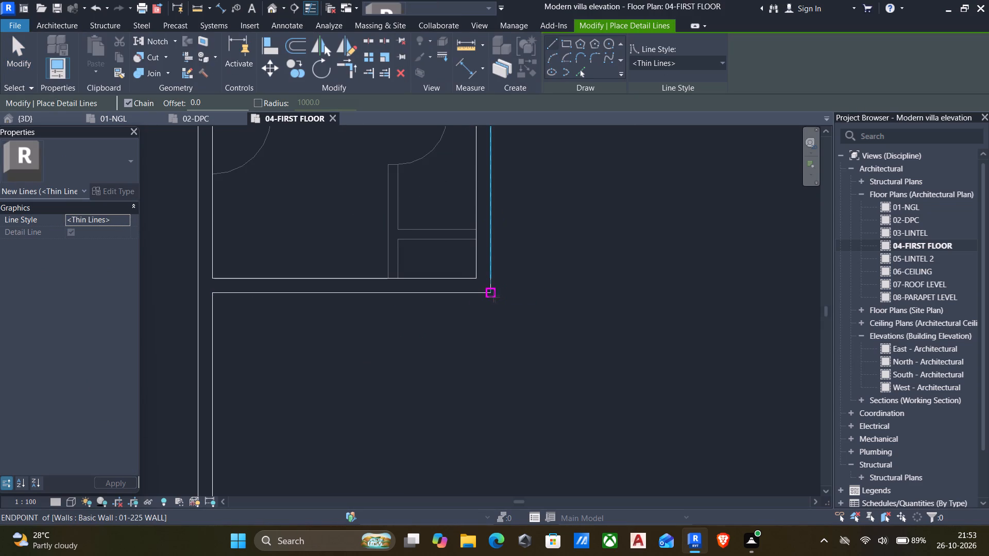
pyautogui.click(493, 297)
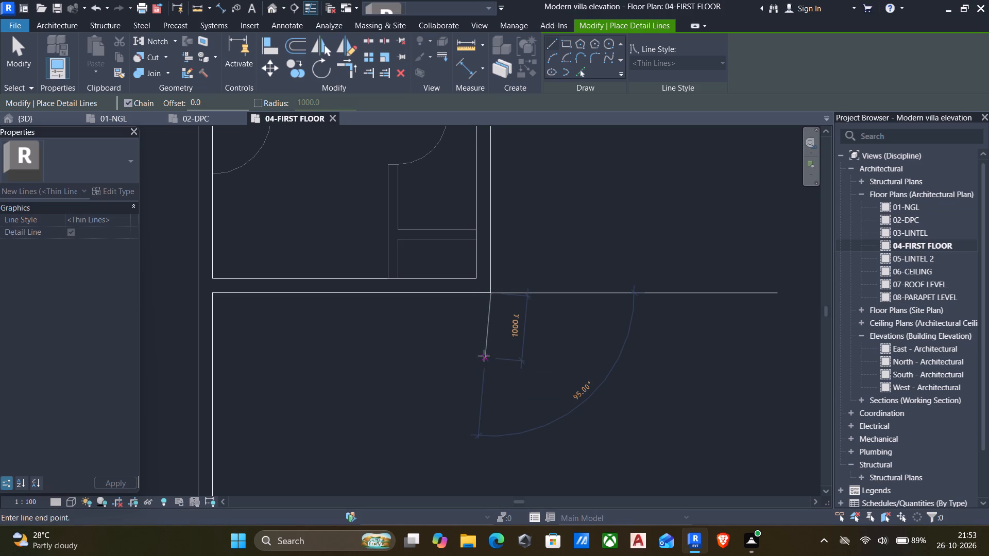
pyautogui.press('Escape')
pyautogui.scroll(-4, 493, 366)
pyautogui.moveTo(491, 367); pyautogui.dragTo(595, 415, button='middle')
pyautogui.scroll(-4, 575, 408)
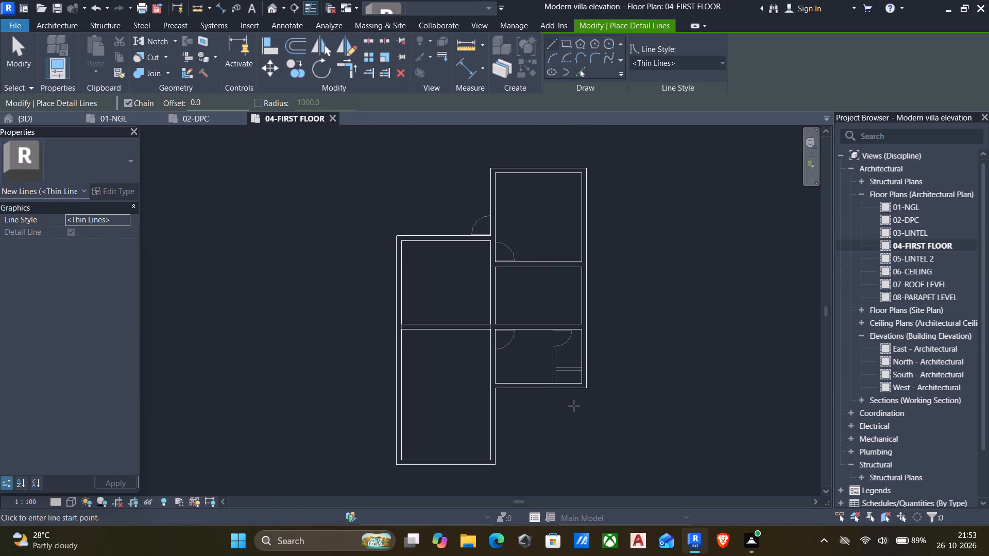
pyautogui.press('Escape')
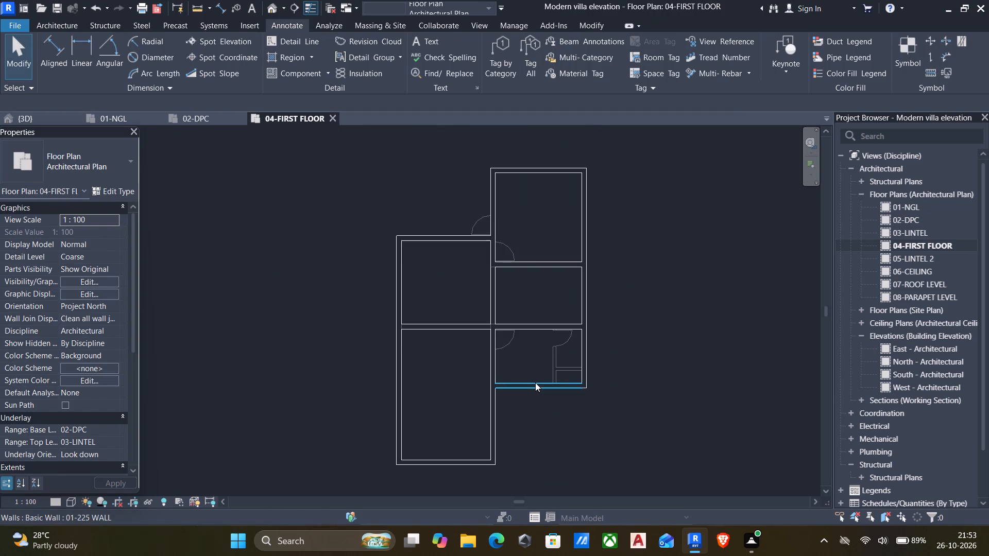
# Draw a wall about 4425 mm west from the north room's west wall, ending in line with the far west outer wall.
pyautogui.write('wa')
pyautogui.scroll(4, 502, 189)
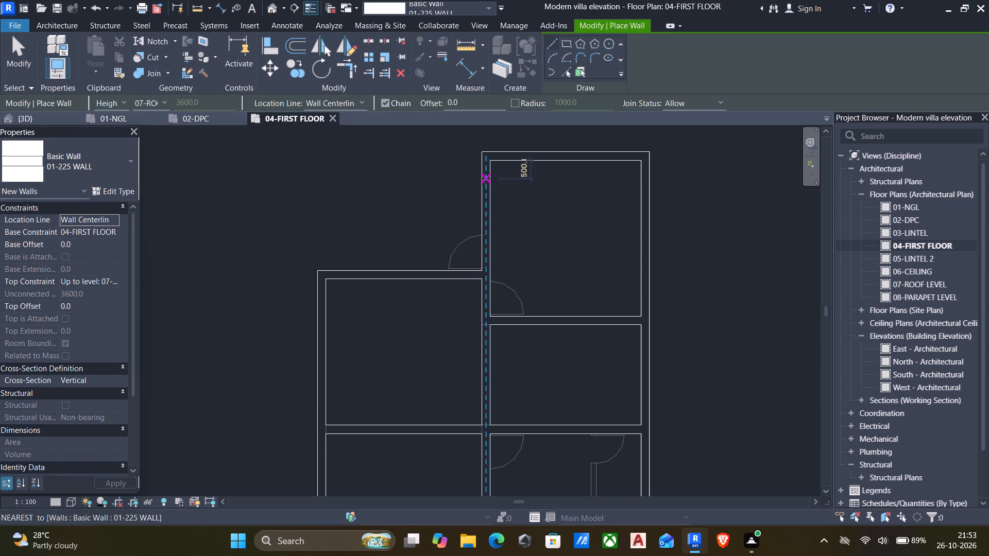
pyautogui.scroll(1, 485, 179)
pyautogui.click(485, 179)
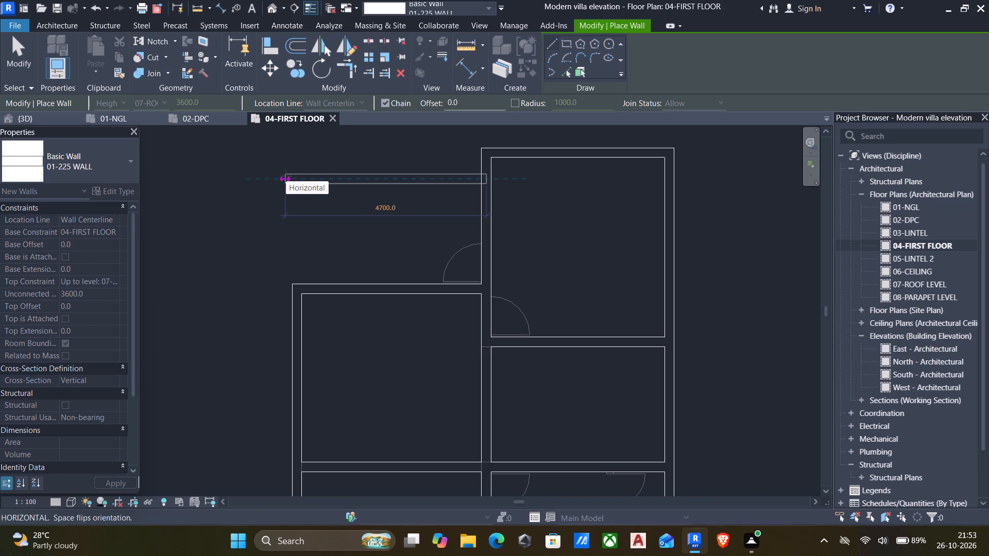
pyautogui.scroll(1, 286, 176)
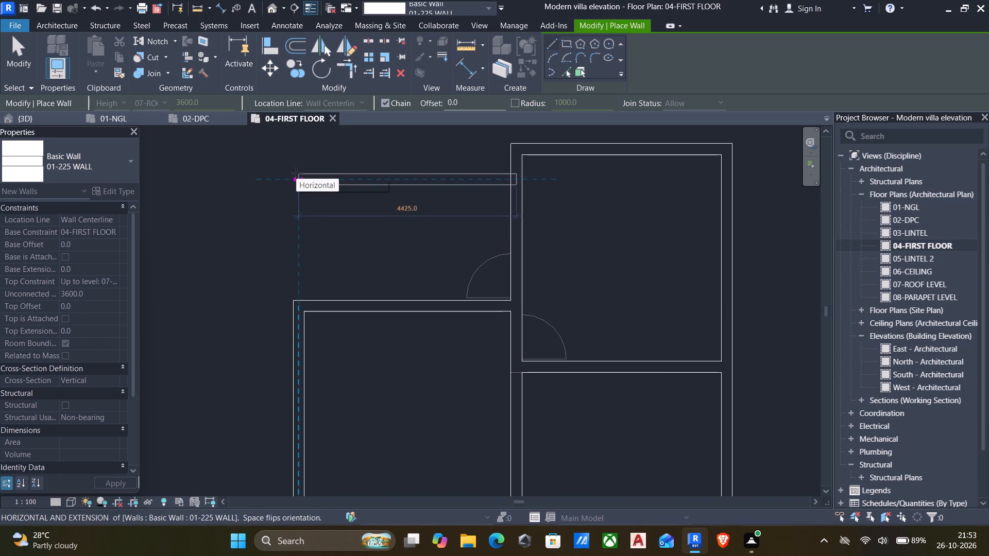
pyautogui.click(296, 173)
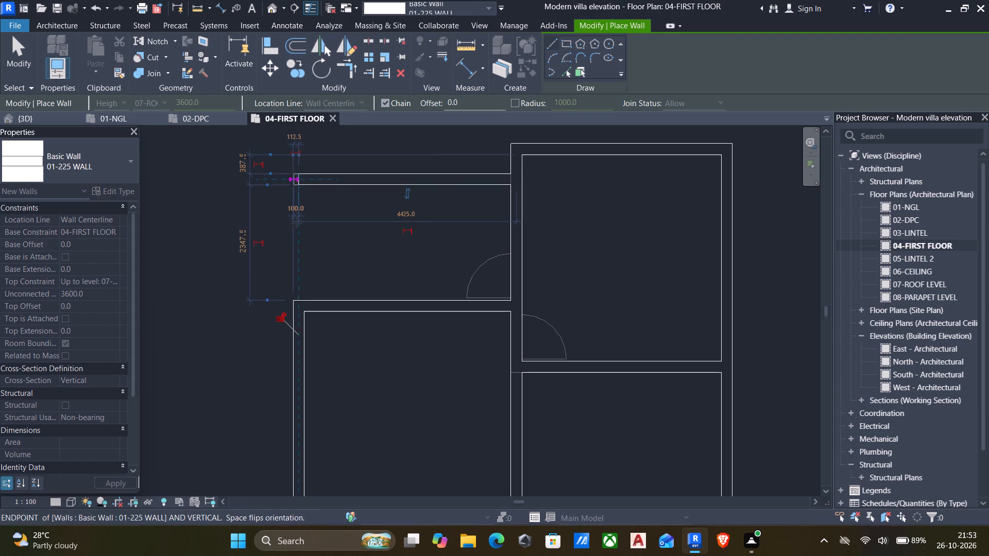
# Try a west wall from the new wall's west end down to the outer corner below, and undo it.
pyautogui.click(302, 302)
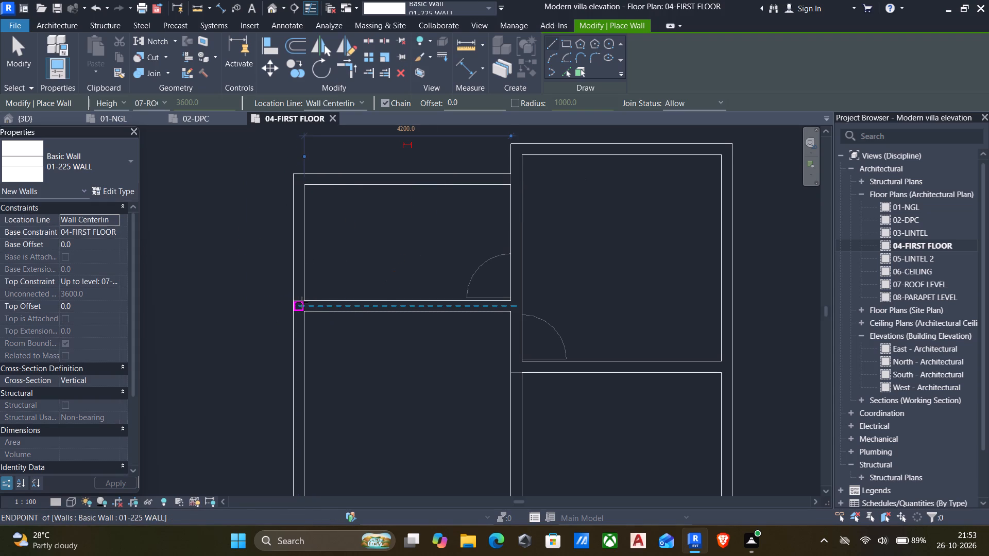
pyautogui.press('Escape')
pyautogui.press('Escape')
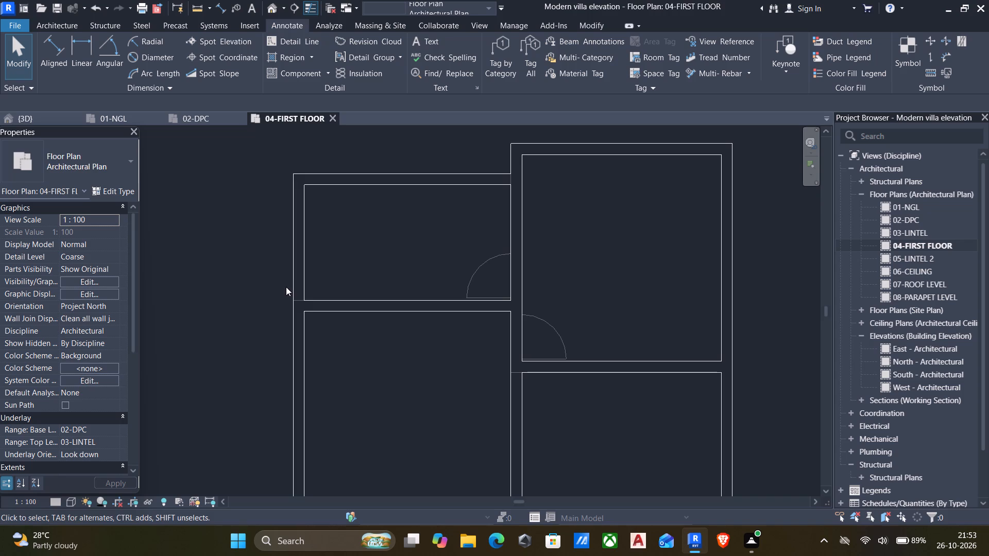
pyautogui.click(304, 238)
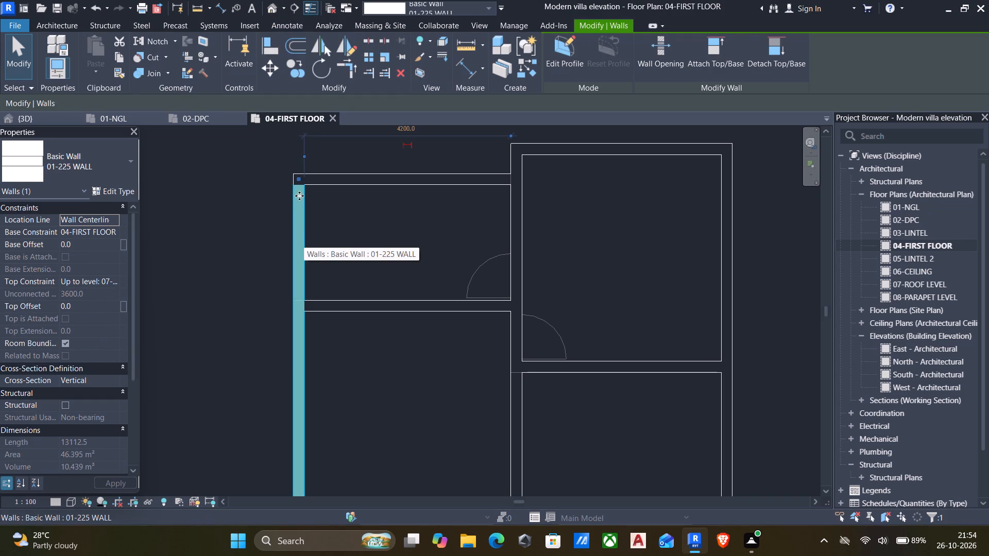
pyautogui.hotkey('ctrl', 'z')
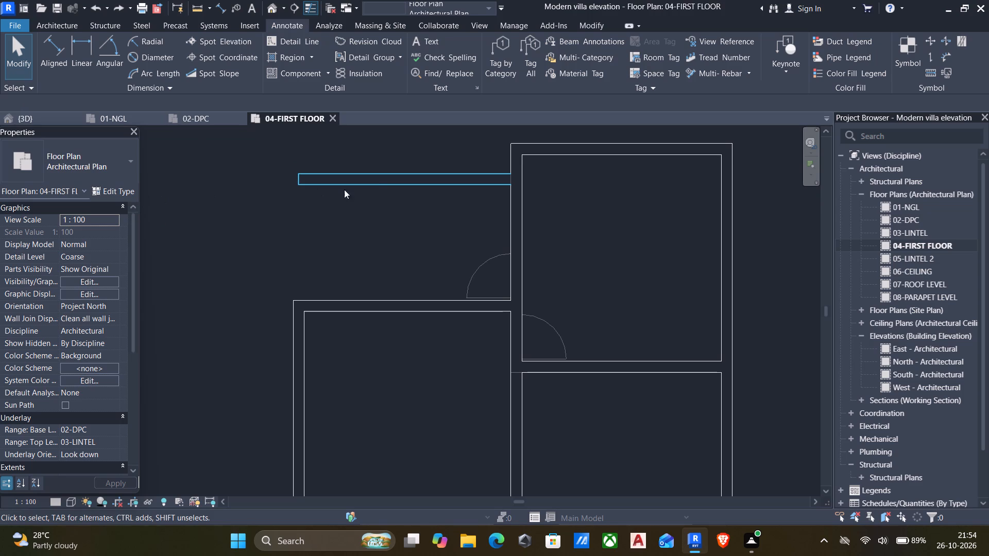
# Draw a matching wall with base offset -450 from the northwest wall's west end down to the far west outer wall.
pyautogui.click(376, 185)
pyautogui.write('cs')
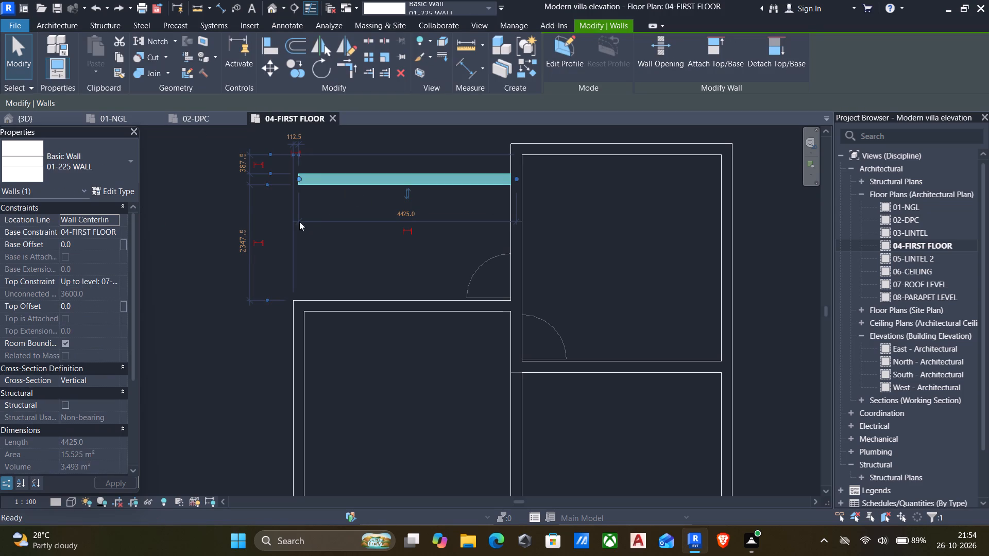
pyautogui.click(94, 244)
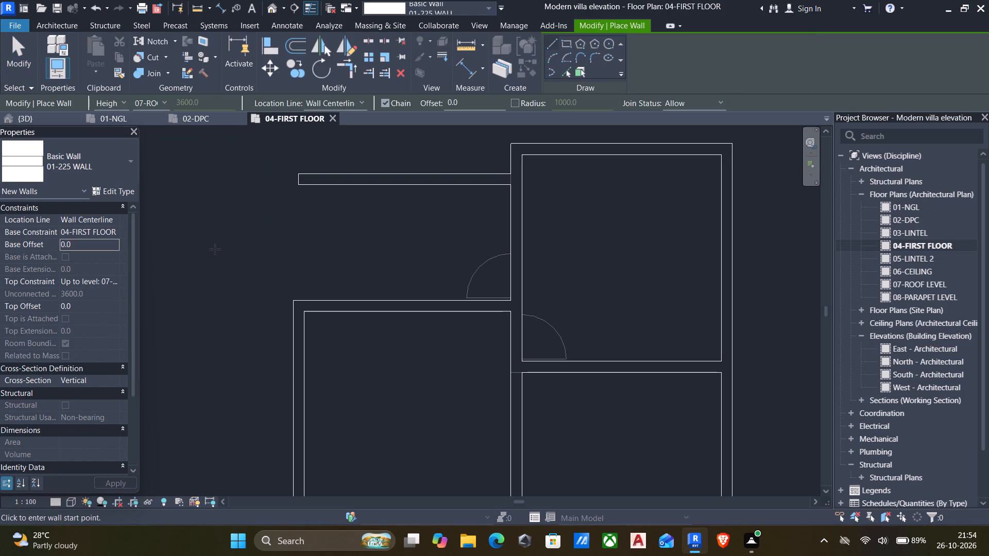
pyautogui.click(104, 242)
pyautogui.press('-')
pyautogui.write('45')
pyautogui.press('0')
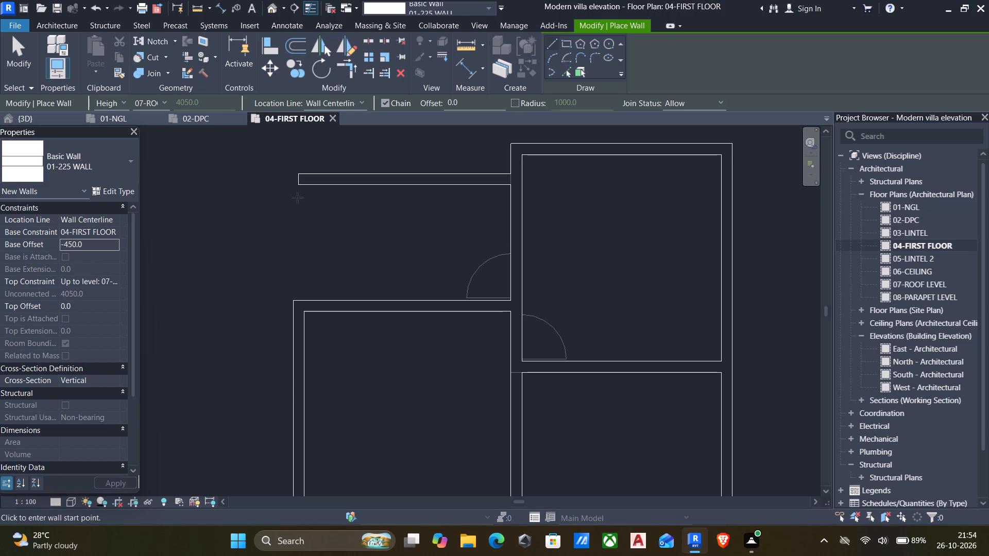
pyautogui.click(293, 185)
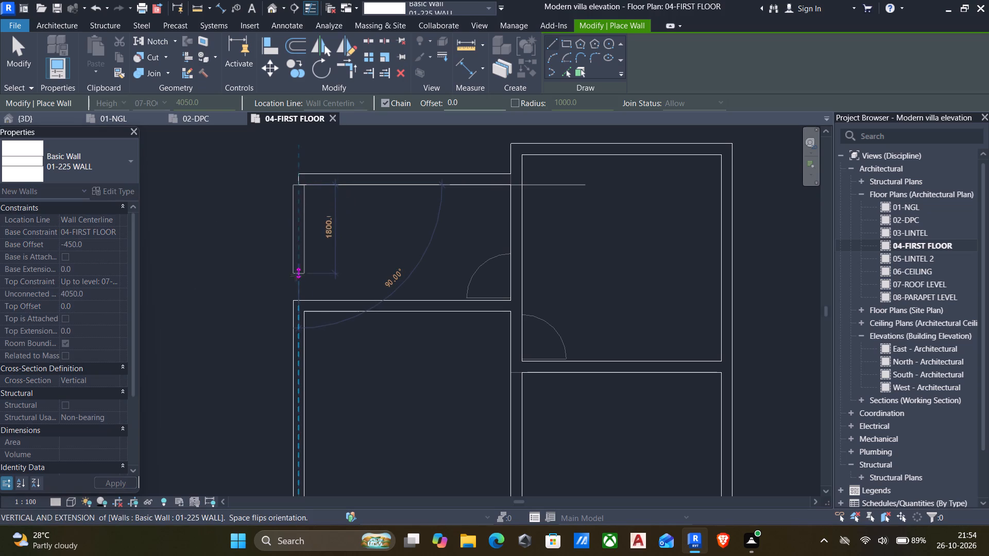
pyautogui.click(297, 301)
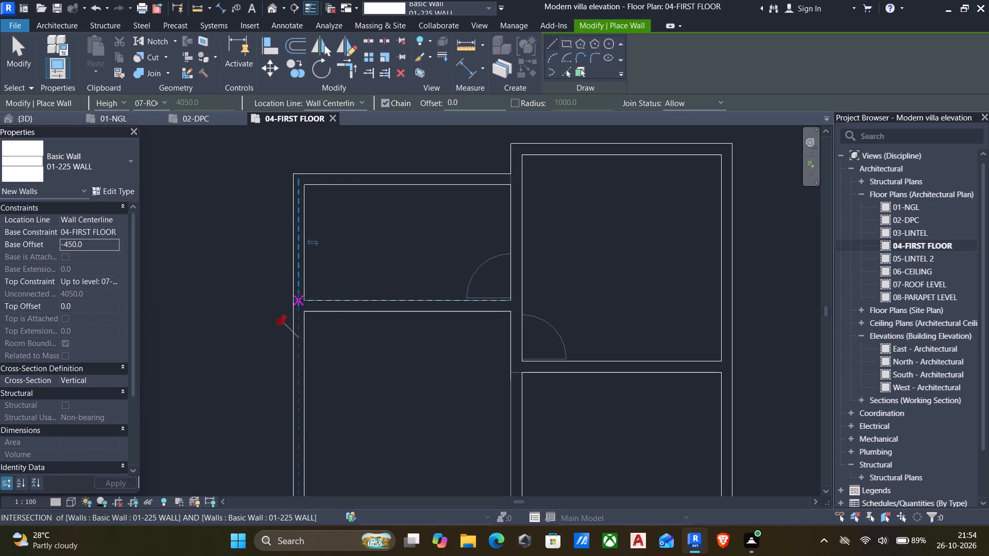
pyautogui.press('Escape')
pyautogui.scroll(-3, 348, 266)
pyautogui.press('Escape')
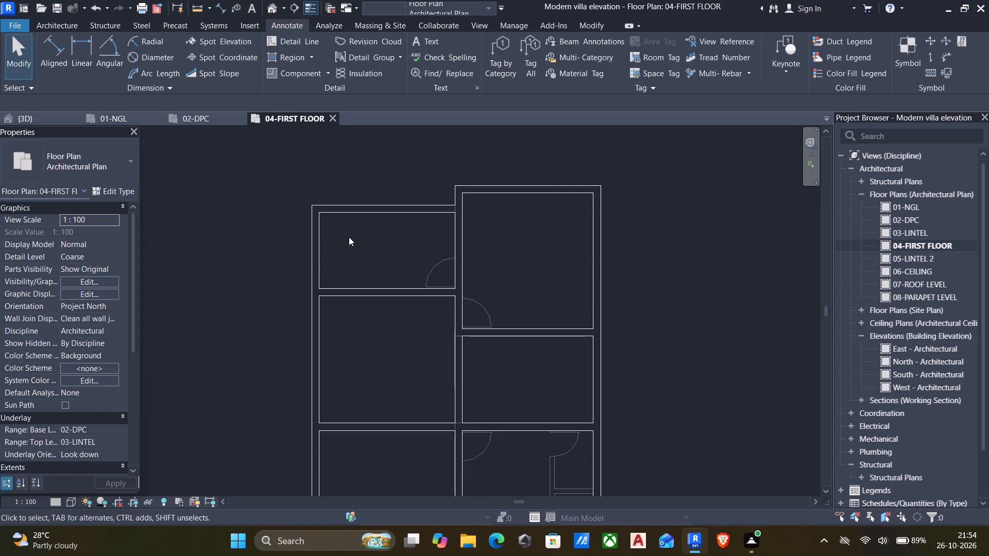
# Examine the first-floor walls over the ground floor in the 3D view, especially the northwest projection above the door.
pyautogui.click(268, 4)
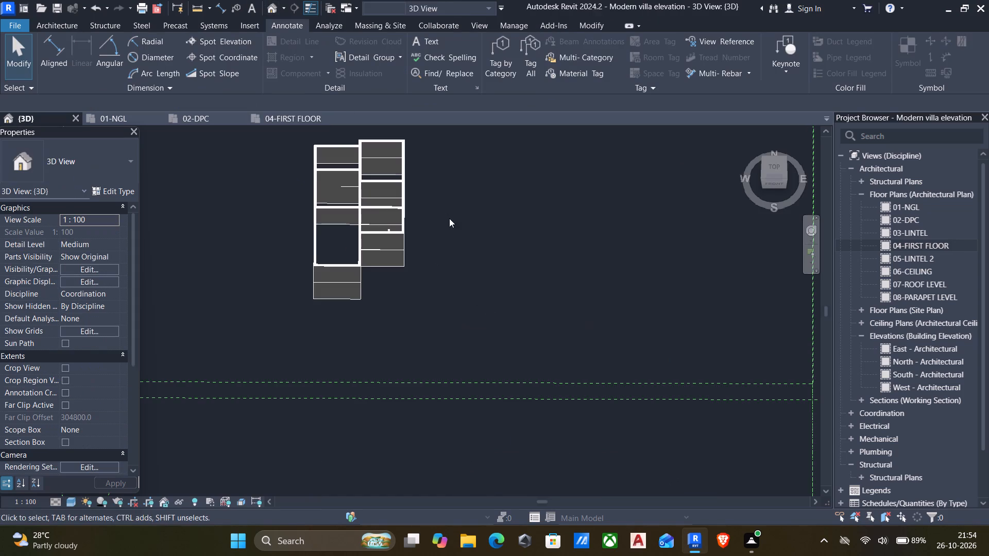
pyautogui.scroll(4, 320, 257)
pyautogui.scroll(-6, 318, 259)
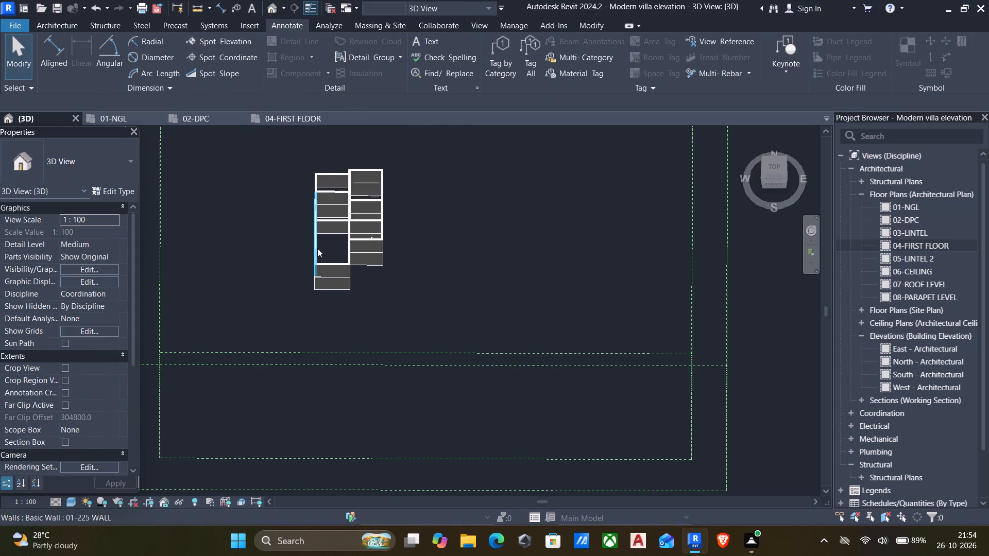
pyautogui.keyDown('shift'); pyautogui.moveTo(318, 249); pyautogui.dragTo(345, 239, button='middle'); pyautogui.keyUp('shift')
pyautogui.keyDown('shift'); pyautogui.moveTo(360, 233); pyautogui.dragTo(521, 153, button='middle'); pyautogui.keyUp('shift')
pyautogui.scroll(6, 363, 334)
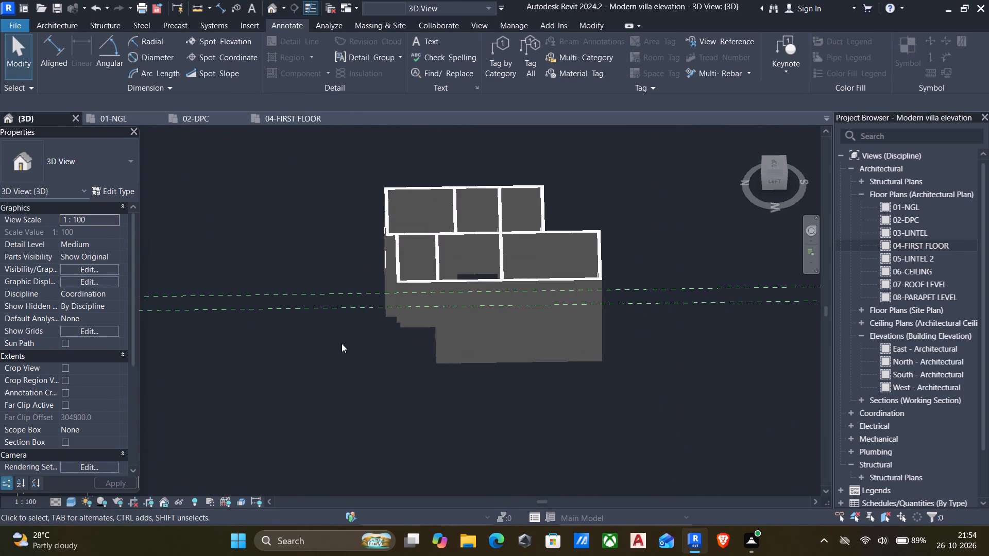
pyautogui.moveTo(498, 368); pyautogui.dragTo(515, 194, button='middle')
pyautogui.scroll(1, 498, 178)
pyautogui.scroll(-1, 482, 228)
pyautogui.keyDown('shift'); pyautogui.moveTo(482, 230); pyautogui.dragTo(526, 285, button='middle'); pyautogui.keyUp('shift')
pyautogui.keyDown('shift'); pyautogui.scroll(-2, 526, 285); pyautogui.keyUp('shift')
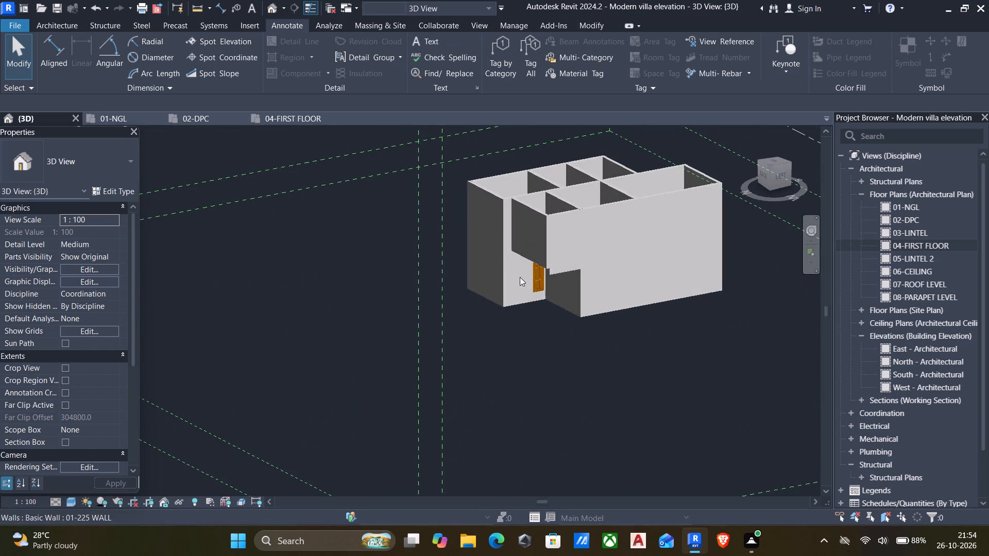
pyautogui.keyDown('shift'); pyautogui.scroll(-2, 515, 274); pyautogui.keyUp('shift')
pyautogui.keyDown('shift'); pyautogui.moveTo(515, 275); pyautogui.dragTo(513, 185, button='middle'); pyautogui.keyUp('shift')
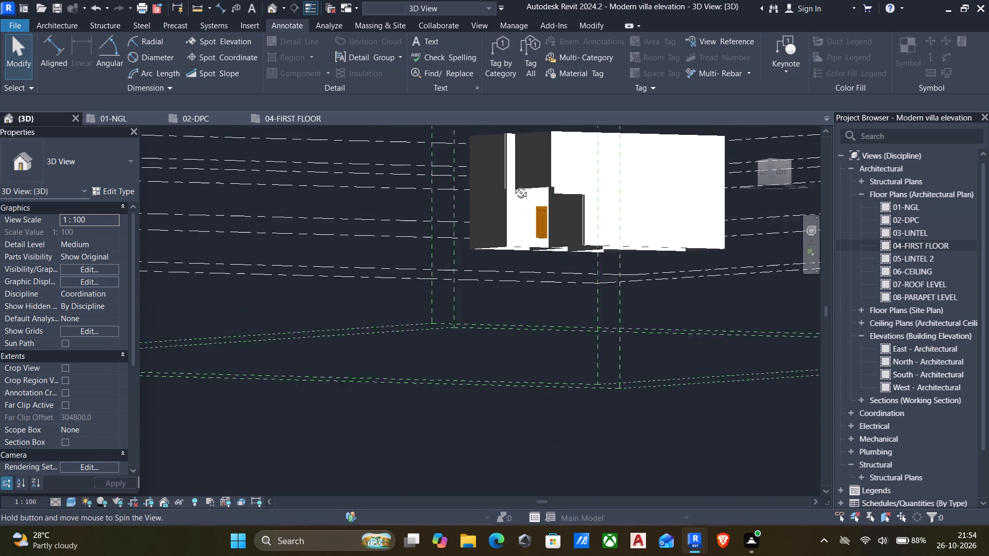
pyautogui.keyDown('shift'); pyautogui.moveTo(513, 185); pyautogui.dragTo(489, 228, button='middle'); pyautogui.keyUp('shift')
pyautogui.keyDown('shift'); pyautogui.scroll(5, 489, 228); pyautogui.keyUp('shift')
pyautogui.keyDown('shift'); pyautogui.middleClick(489, 229); pyautogui.keyUp('shift')
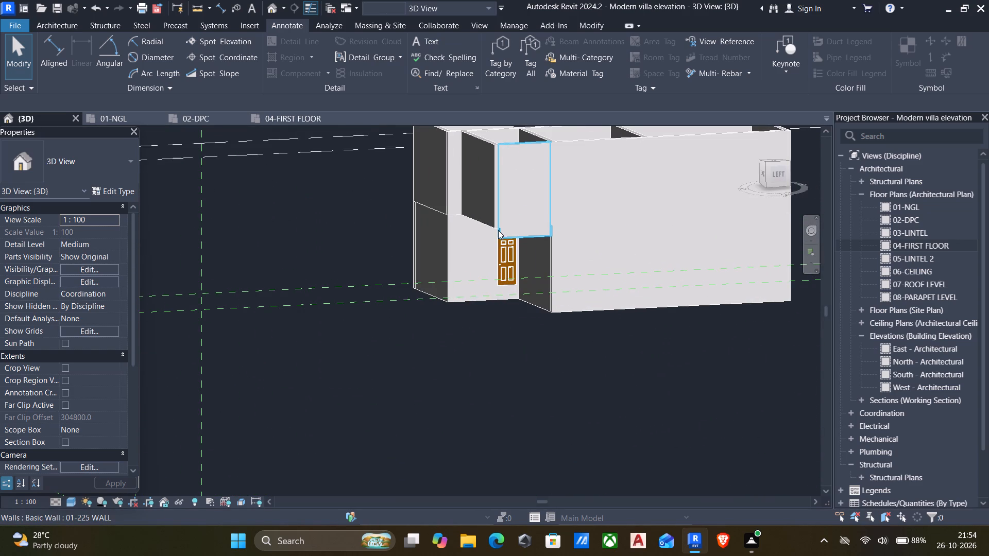
pyautogui.scroll(-5, 498, 230)
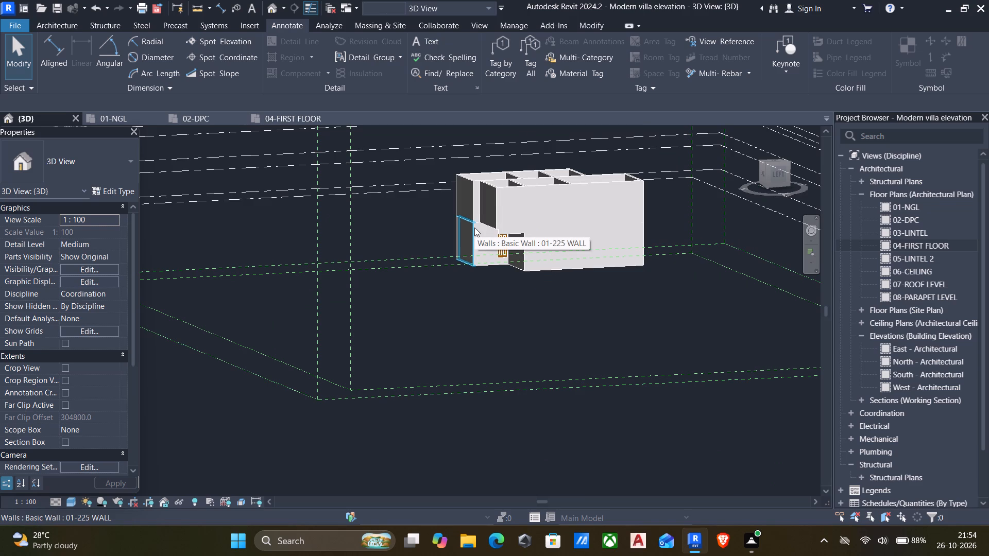
# On 04-FIRST FLOOR, set the northwest room's north wall 1800 mm from the cross wall below it.
pyautogui.doubleClick(888, 246)
pyautogui.scroll(-5, 479, 301)
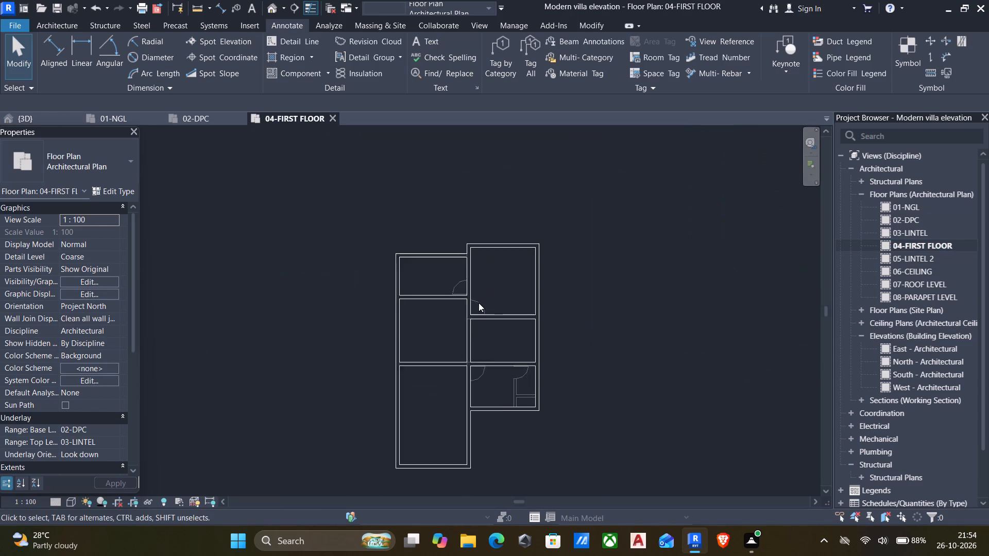
pyautogui.moveTo(479, 303); pyautogui.dragTo(544, 229, button='middle')
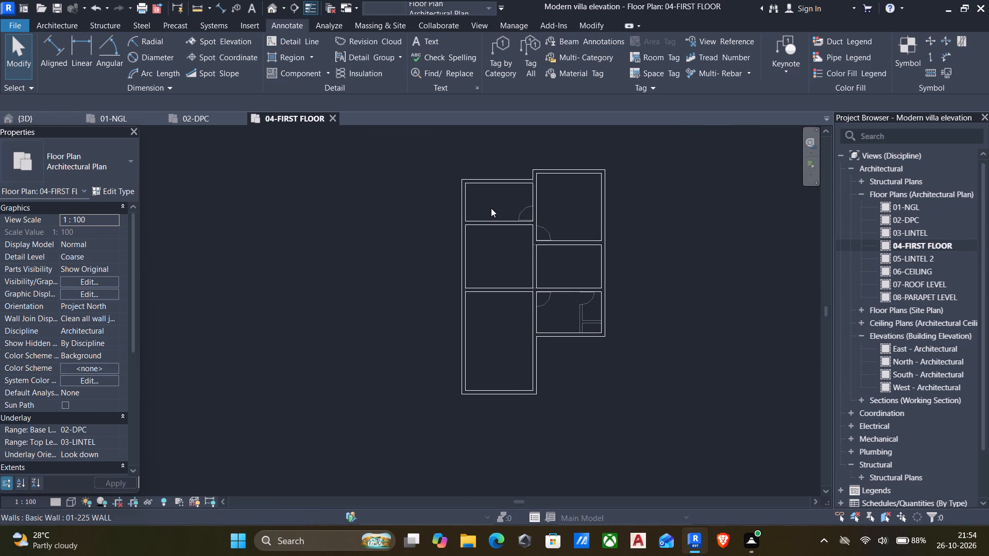
pyautogui.click(474, 184)
pyautogui.scroll(3, 452, 208)
pyautogui.click(391, 194)
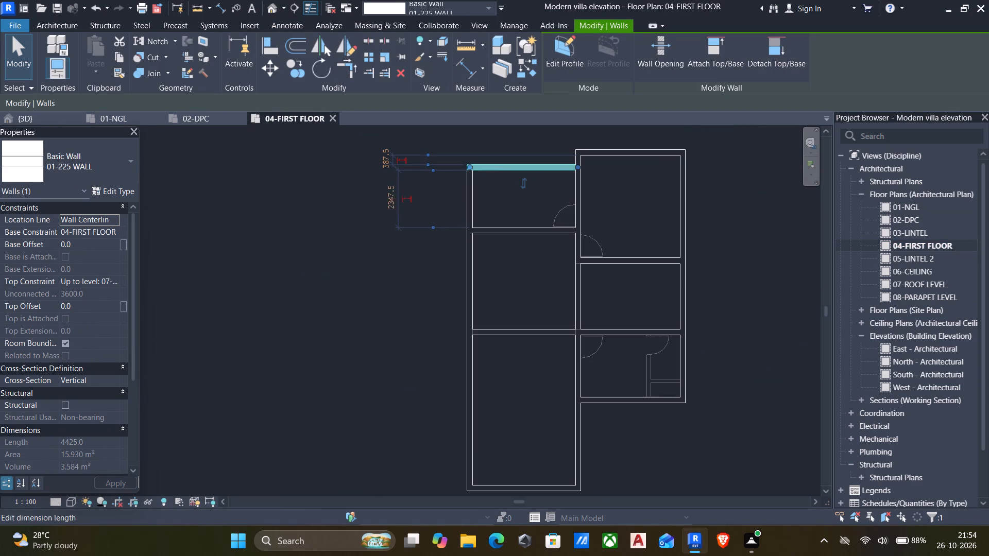
pyautogui.press('1')
pyautogui.press('8')
pyautogui.write('00')
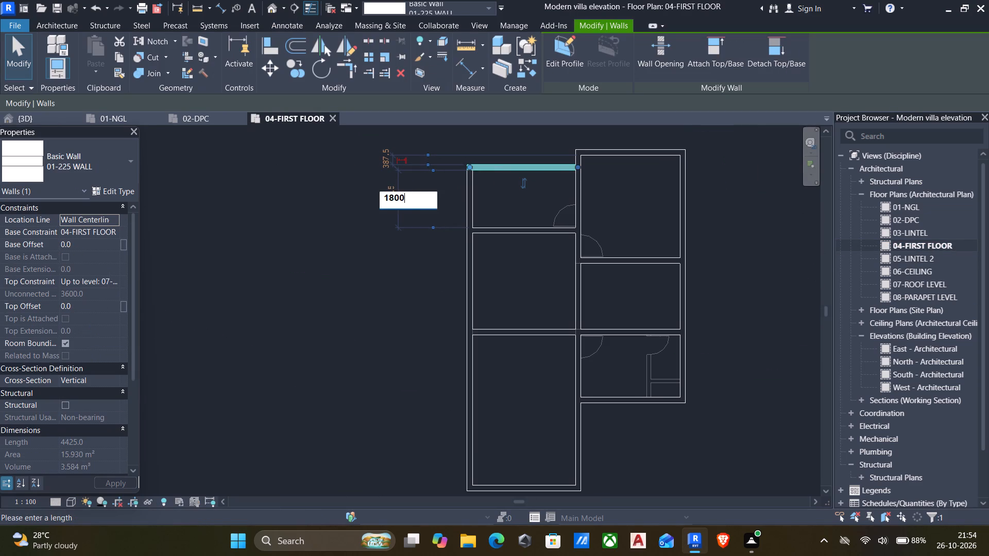
pyautogui.press('Return')
# Delete the cross wall between the northwest room and the room below it.
pyautogui.click(528, 231)
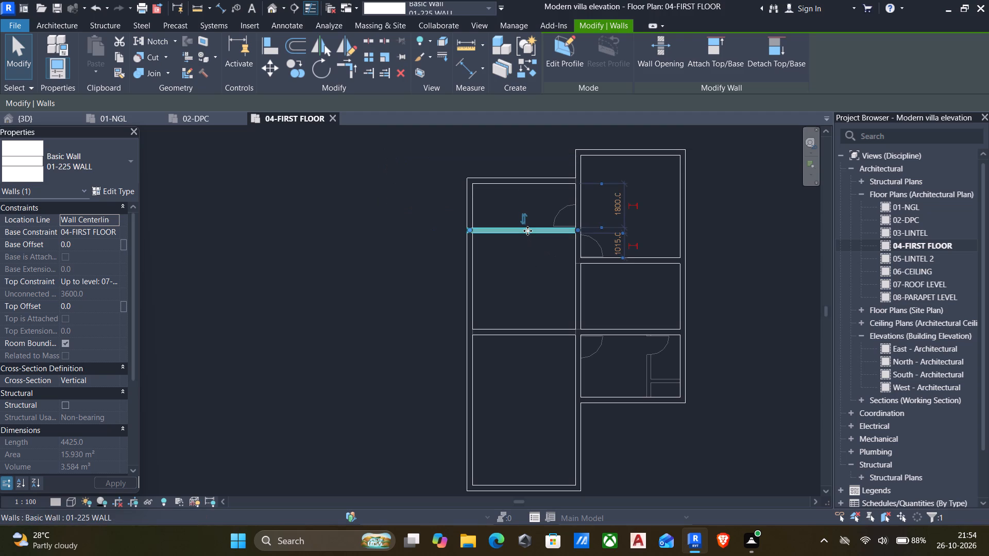
pyautogui.press('Delete')
# Draw a wall with base offset 0, about 4425 mm from the long middle wall west to the outer wall, above the lower cross wall.
pyautogui.scroll(-2, 528, 252)
pyautogui.moveTo(530, 258); pyautogui.dragTo(505, 236, button='middle')
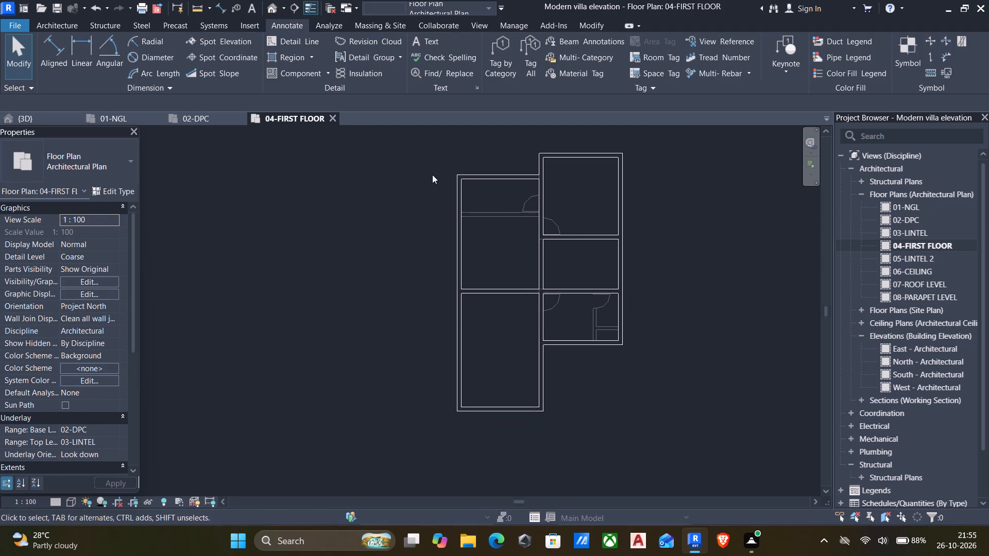
pyautogui.write('wa')
pyautogui.click(91, 246)
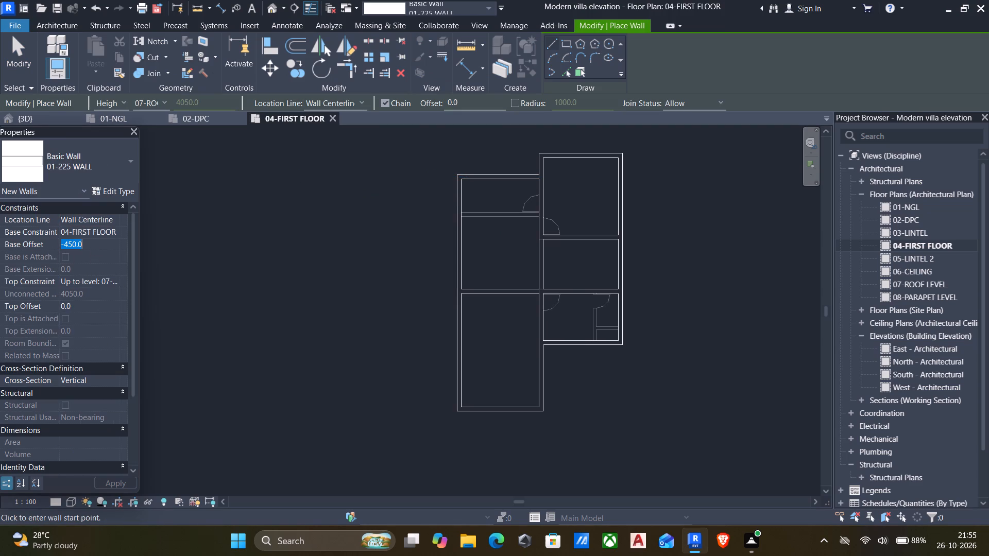
pyautogui.press('0')
pyautogui.scroll(3, 538, 268)
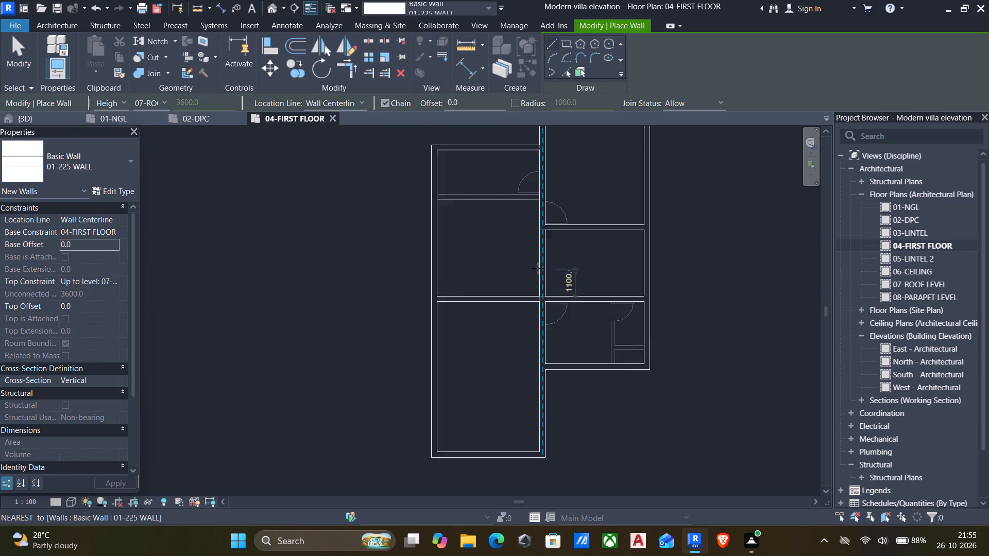
pyautogui.click(538, 272)
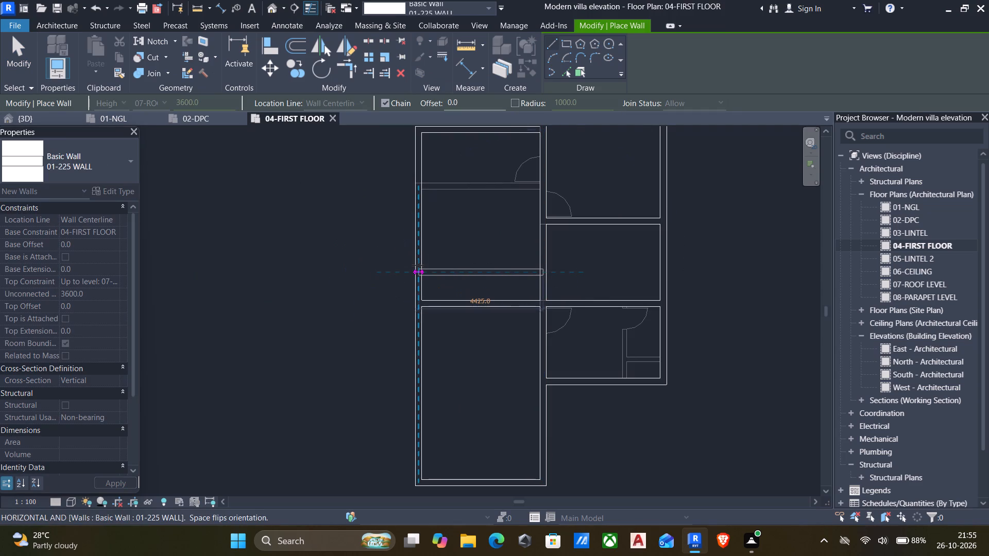
pyautogui.click(418, 266)
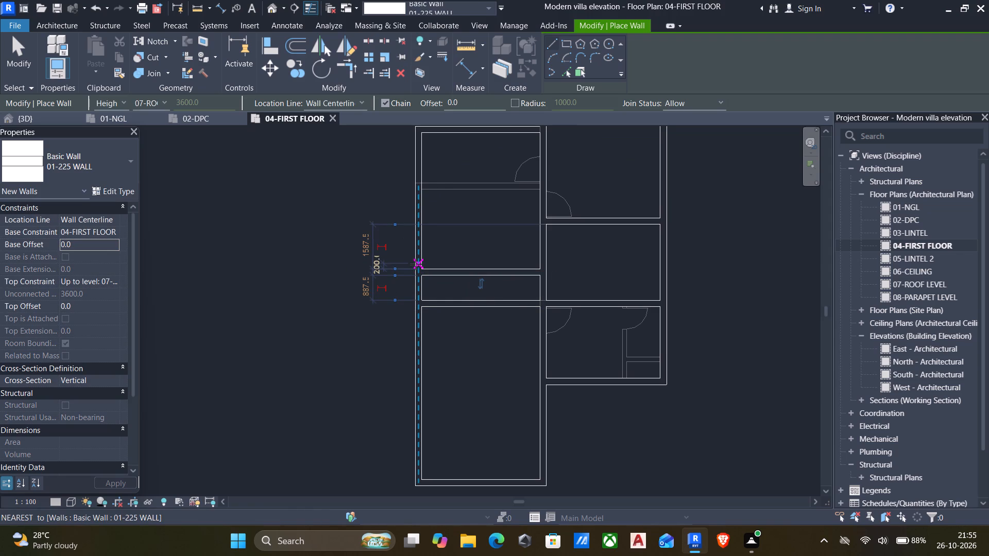
pyautogui.press('Escape')
pyautogui.press('Escape')
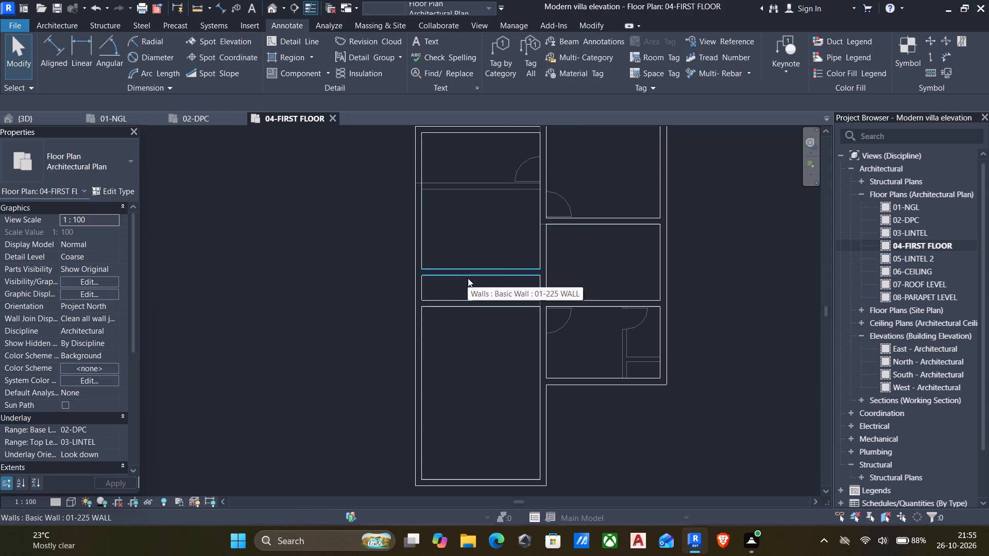
# Set the new cross wall's distance from the lower cross wall to 1280 mm.
pyautogui.click(462, 274)
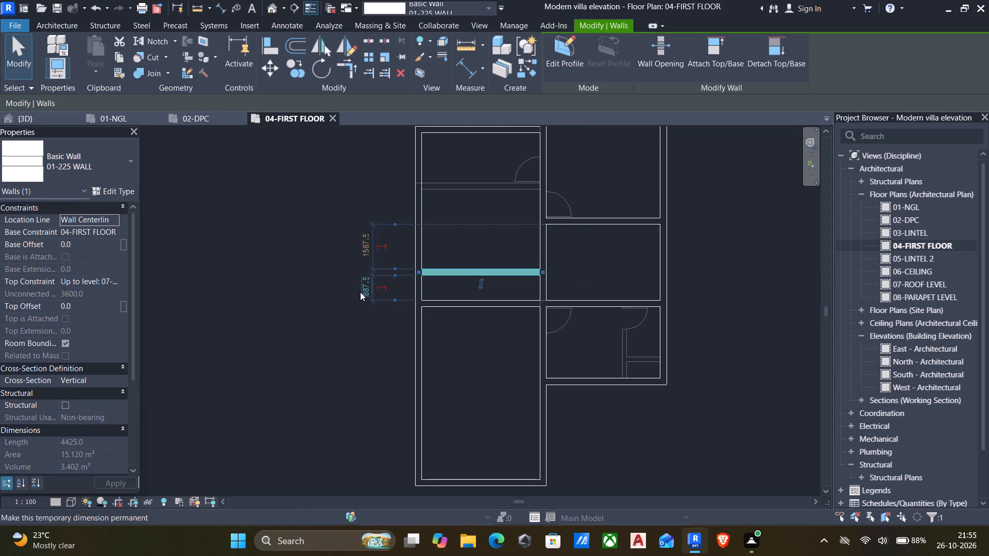
pyautogui.click(360, 292)
pyautogui.press('1')
pyautogui.write('280')
pyautogui.press('Return')
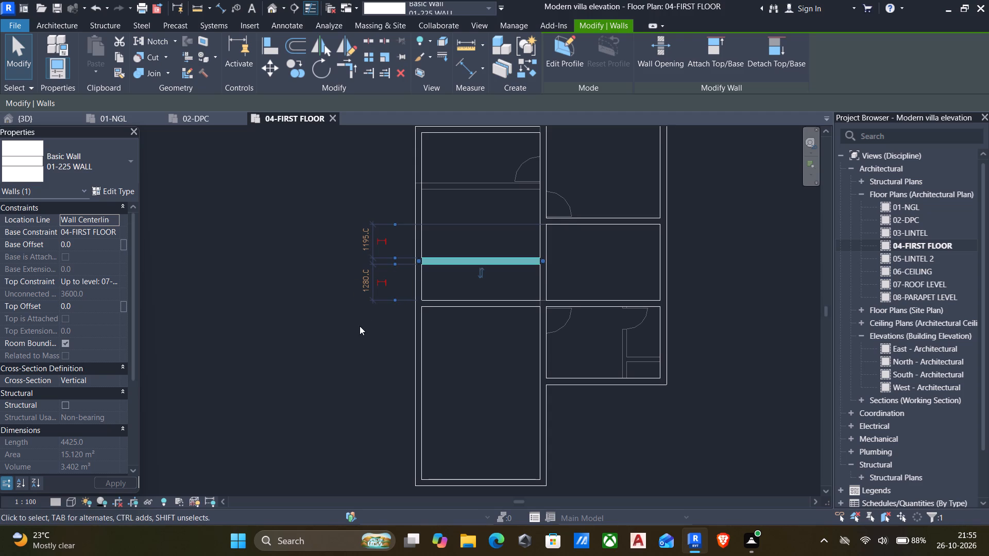
# Place an aligned dimension across the northwest room between the inner faces of its west and east walls.
pyautogui.click(358, 330)
pyautogui.moveTo(365, 345); pyautogui.dragTo(361, 324, button='middle')
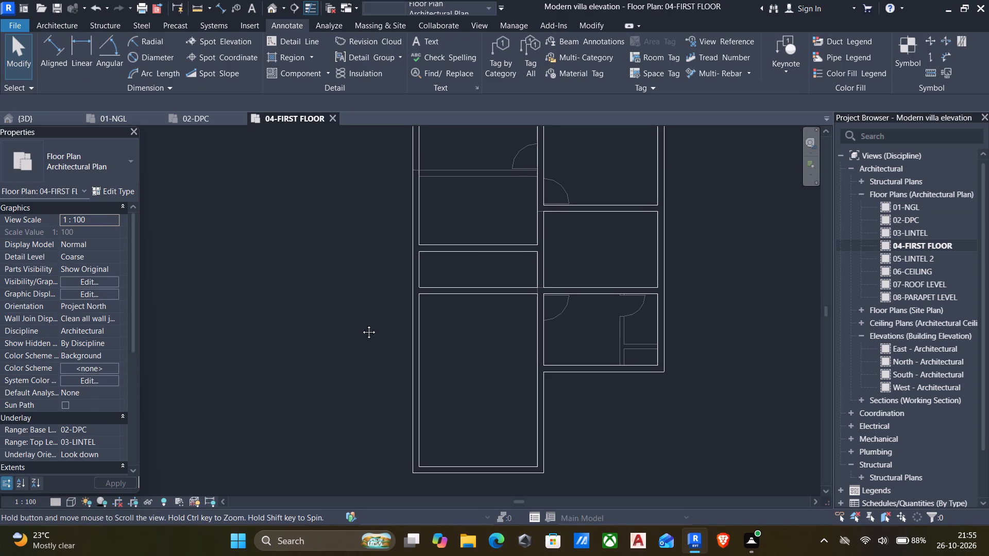
pyautogui.moveTo(361, 324); pyautogui.dragTo(358, 311, button='middle')
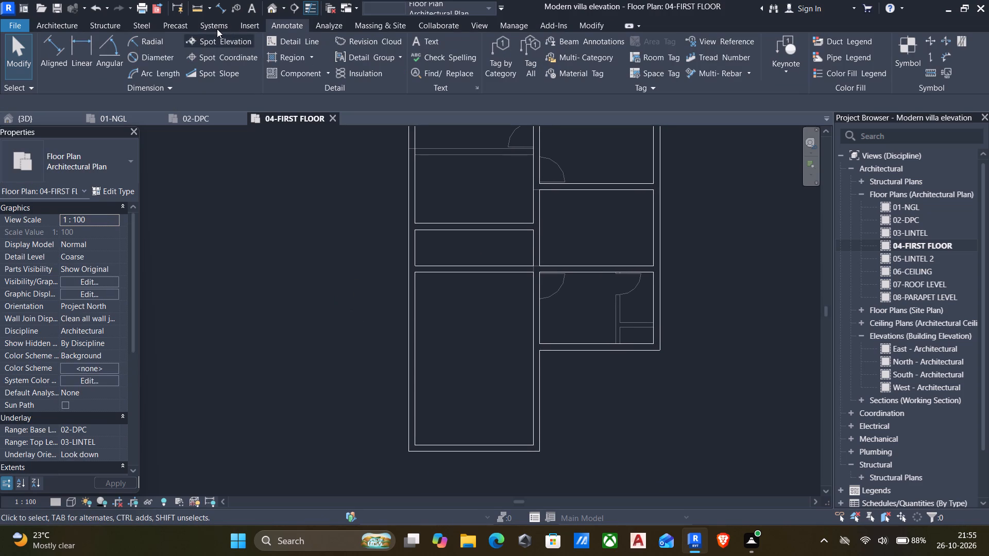
pyautogui.press('d')
pyautogui.press('i')
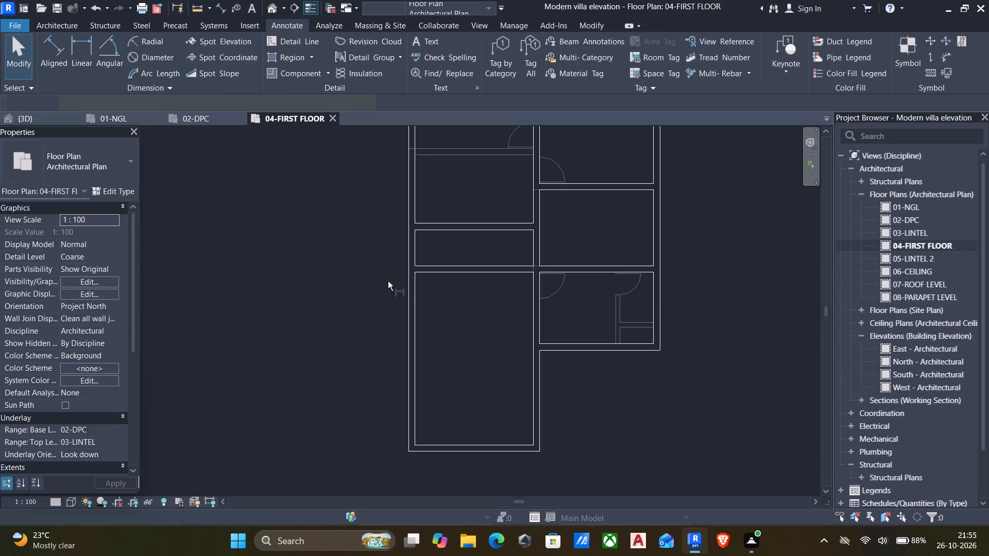
pyautogui.click(417, 179)
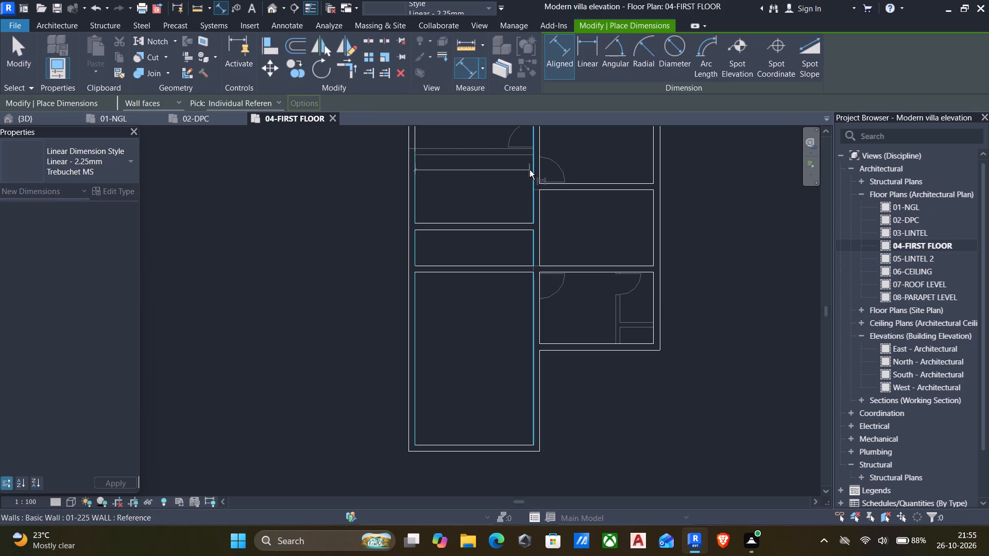
pyautogui.click(530, 170)
pyautogui.click(513, 178)
# Place an aligned dimension across the northeast room between the inner faces of its west and east walls.
pyautogui.scroll(1, 506, 180)
pyautogui.scroll(-7, 493, 286)
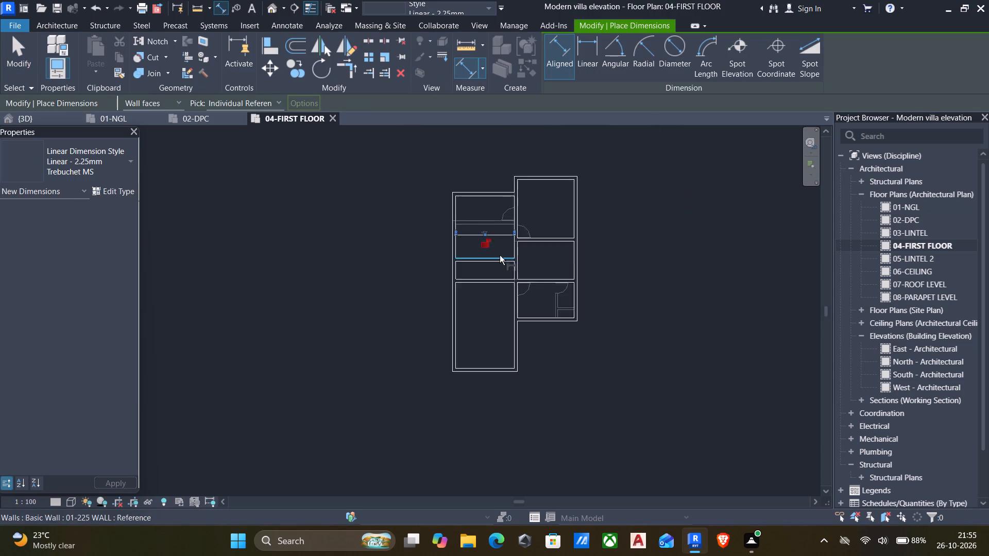
pyautogui.moveTo(494, 260); pyautogui.dragTo(478, 348, button='middle')
pyautogui.scroll(6, 497, 300)
pyautogui.click(498, 287)
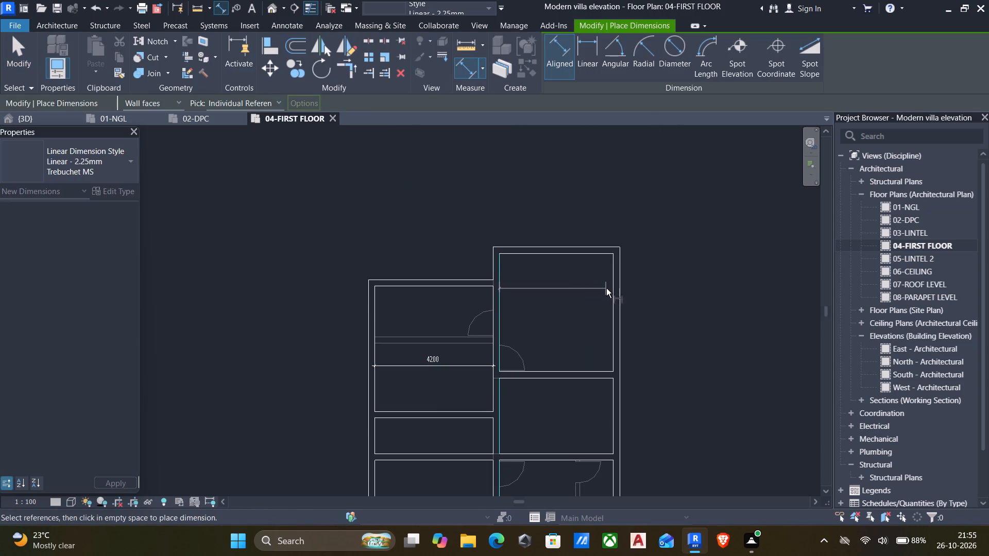
pyautogui.click(610, 288)
pyautogui.click(582, 312)
pyautogui.scroll(-6, 578, 323)
pyautogui.moveTo(574, 339); pyautogui.dragTo(565, 253, button='middle')
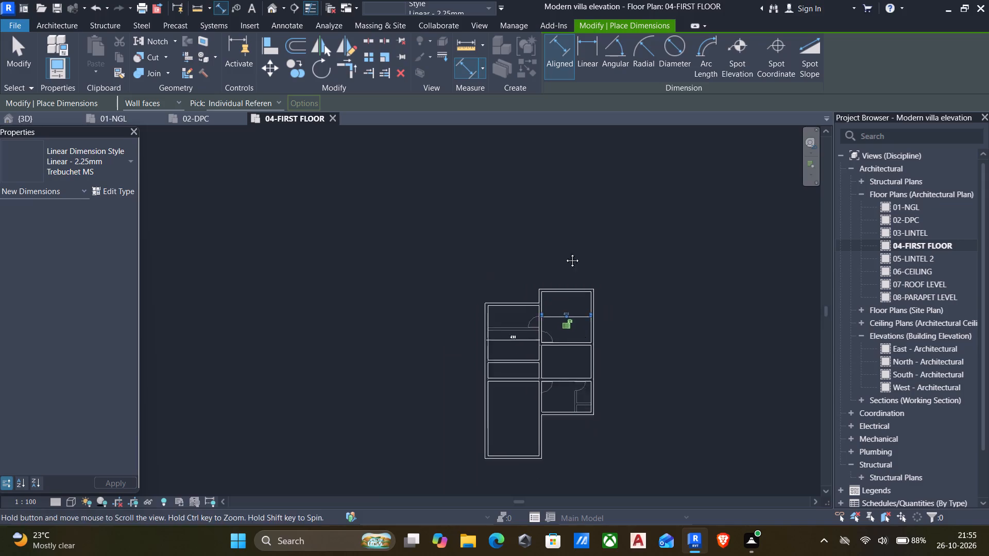
pyautogui.moveTo(565, 253); pyautogui.dragTo(561, 243, button='middle')
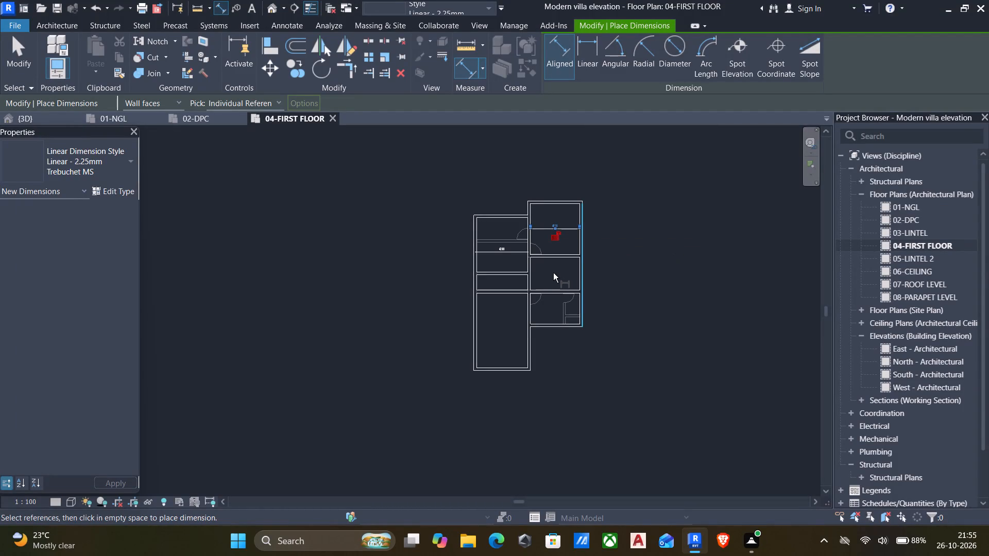
pyautogui.press('Escape')
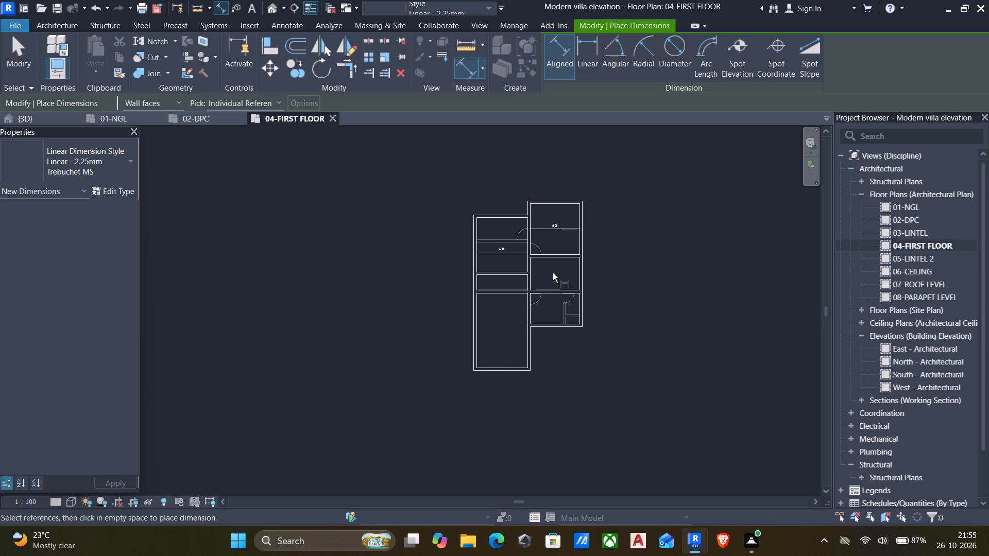
pyautogui.press('Escape')
# Extend the northeast room's south wall west past the long middle wall to a length of about 5400 mm.
pyautogui.scroll(5, 558, 255)
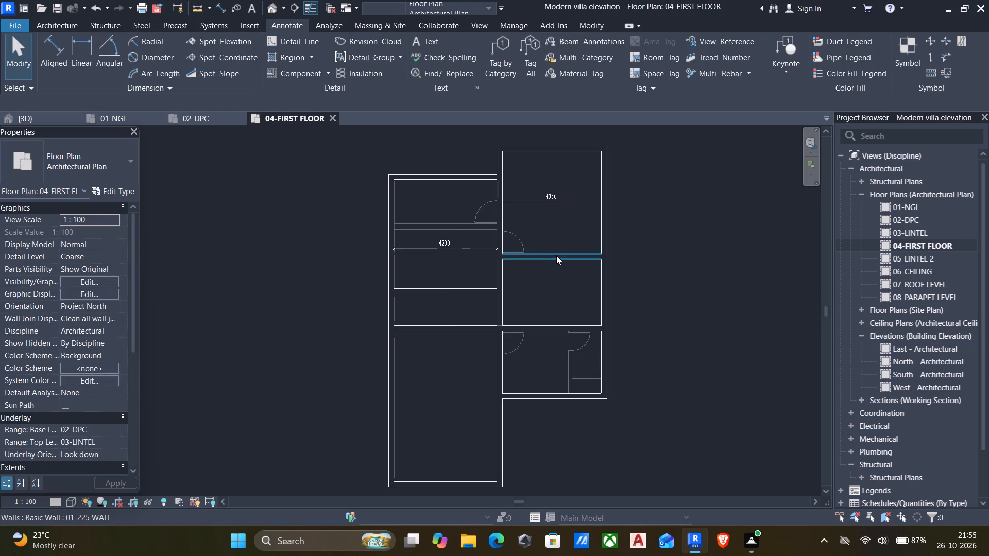
pyautogui.click(553, 255)
pyautogui.scroll(5, 503, 254)
pyautogui.moveTo(498, 258); pyautogui.dragTo(442, 259)
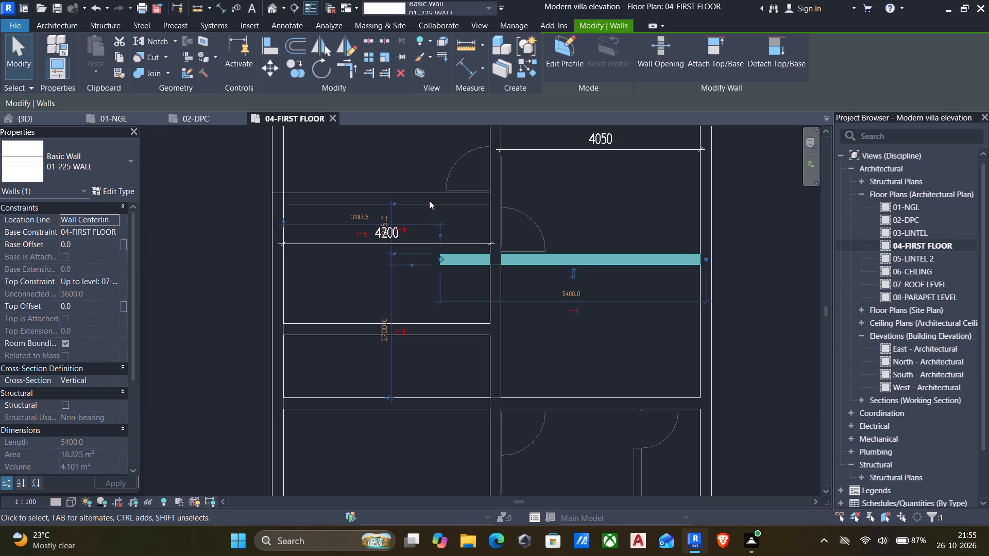
# Draw a 02-150 WALL about 2800 mm south from the northwest room's north wall, about 1125 mm clear of the long middle wall.
pyautogui.write('wa')
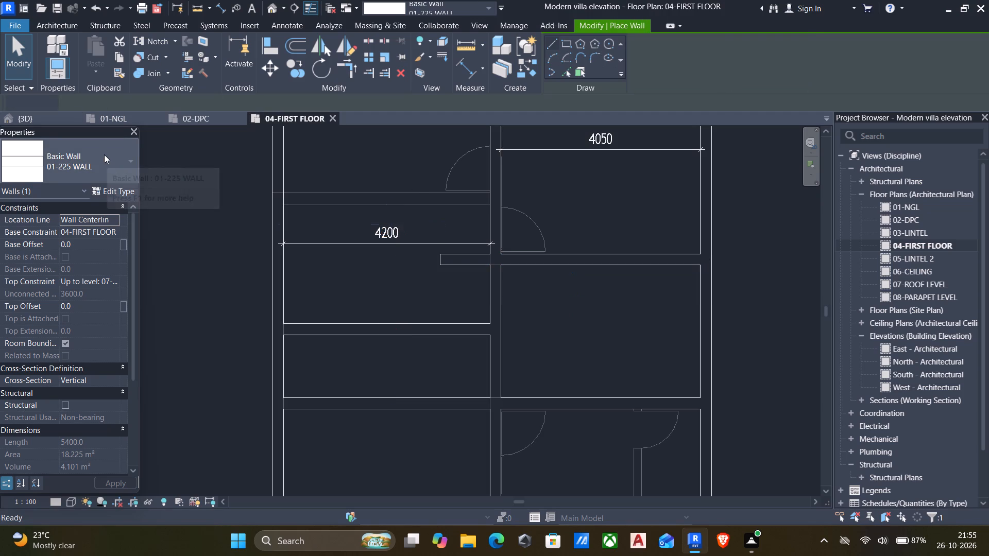
pyautogui.click(104, 155)
pyautogui.scroll(5, 96, 228)
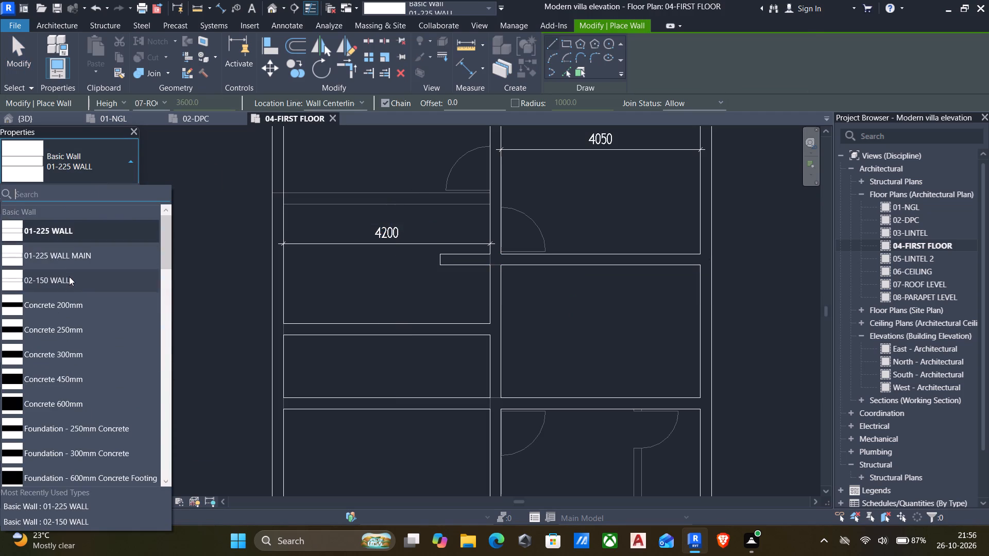
pyautogui.click(69, 276)
pyautogui.scroll(-5, 454, 266)
pyautogui.moveTo(454, 266); pyautogui.dragTo(463, 374, button='middle')
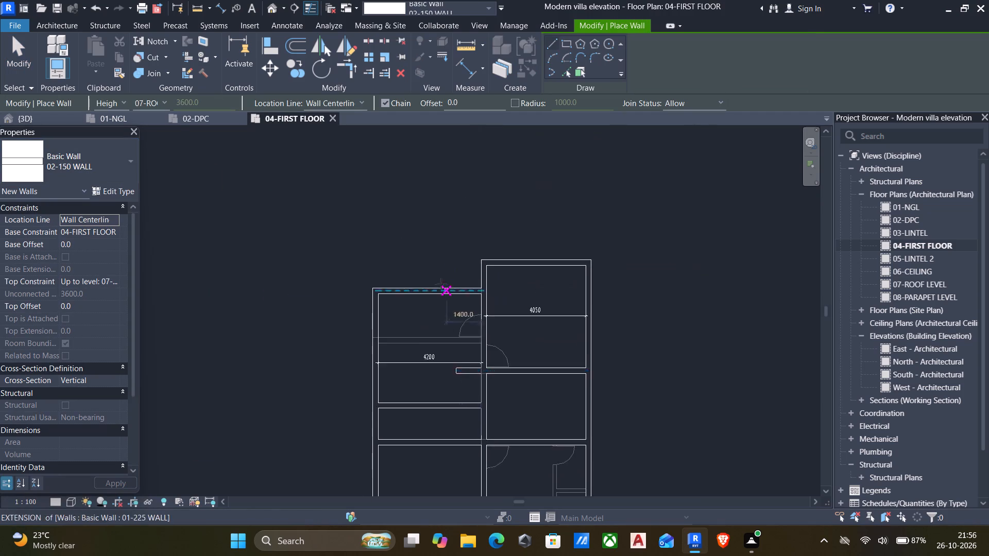
pyautogui.scroll(5, 440, 282)
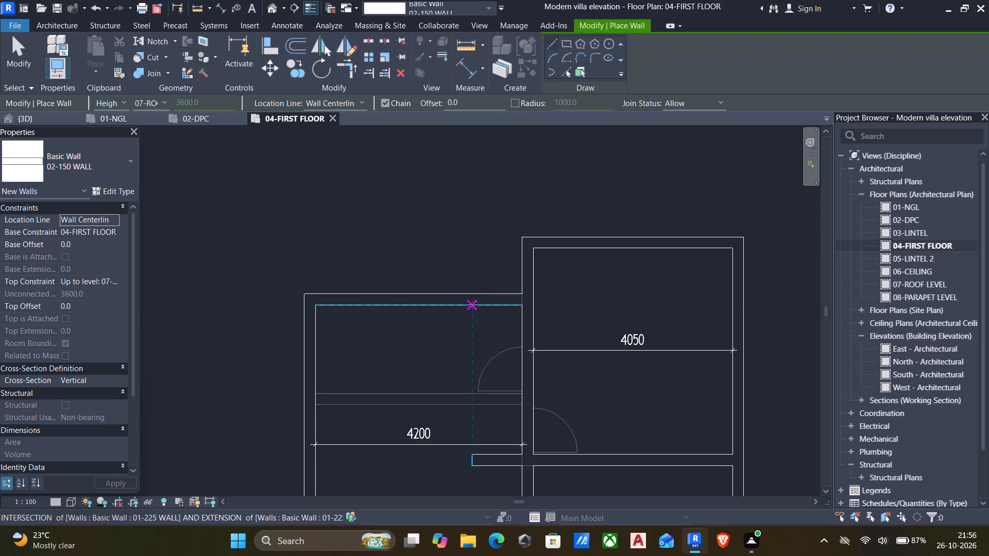
pyautogui.click(461, 307)
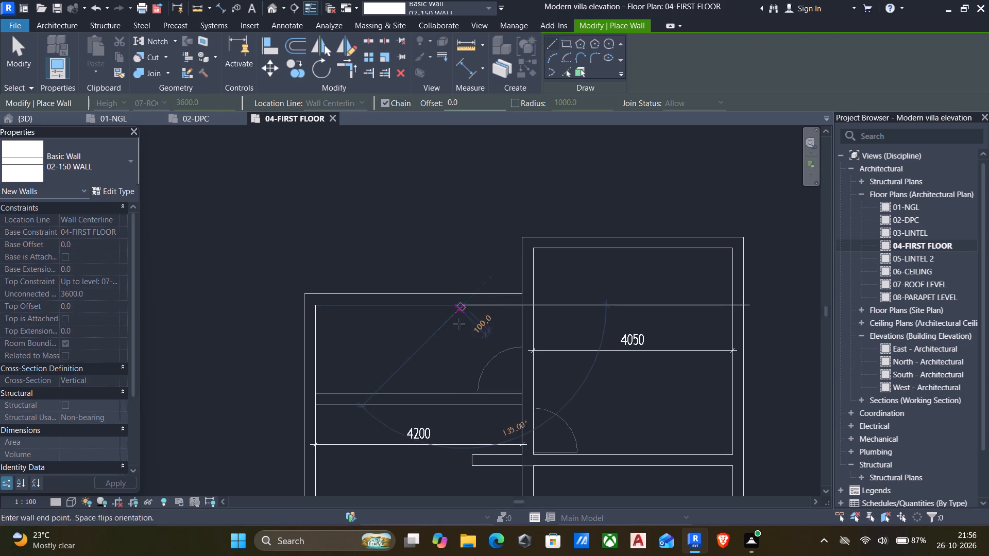
pyautogui.click(462, 445)
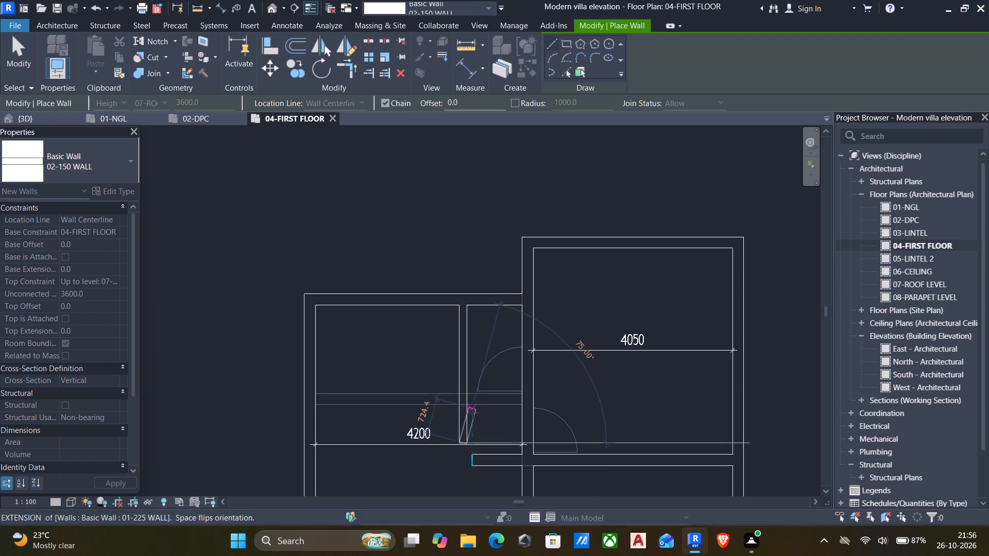
pyautogui.press('Escape')
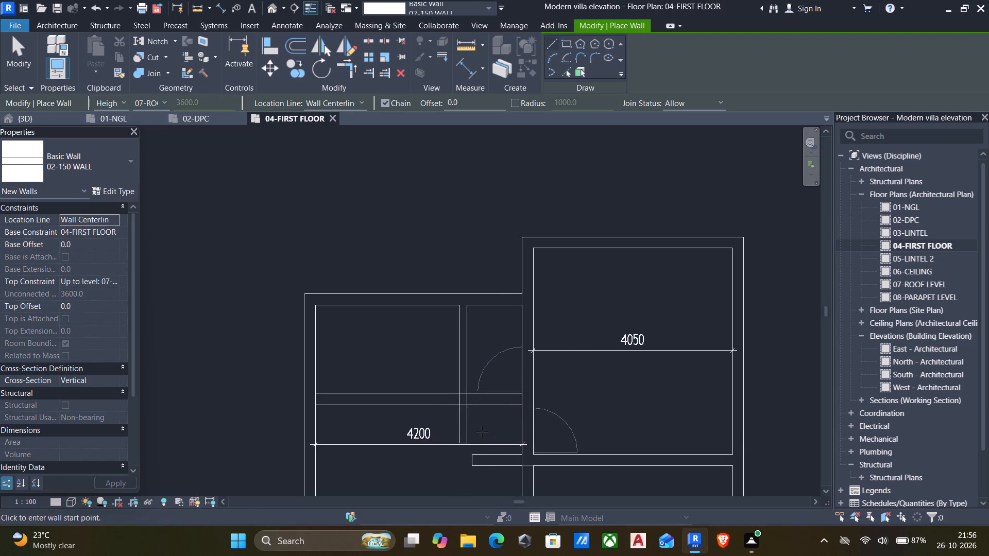
# Draw a 02-150 WALL about 1160 mm north from the northwest room's north wall, in line with the new partition.
pyautogui.click(463, 296)
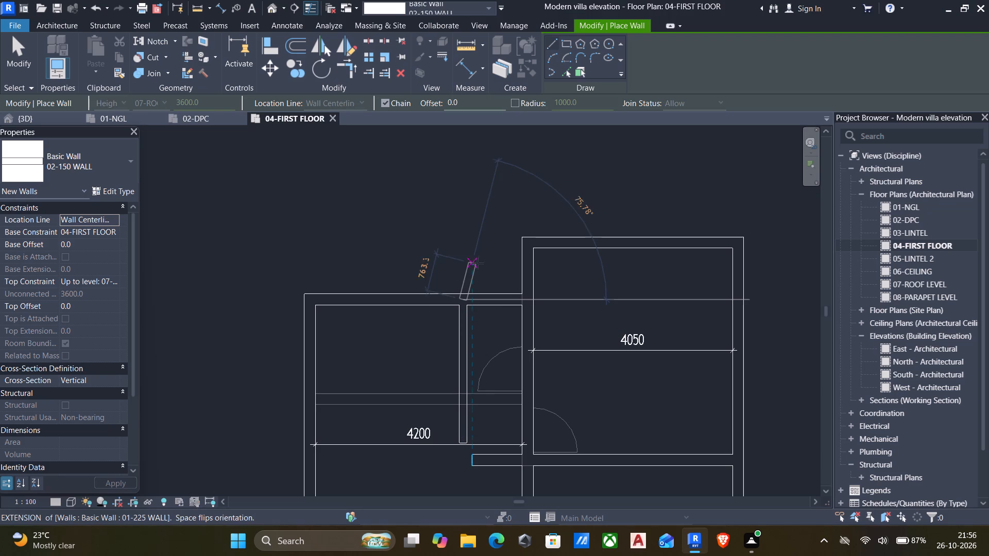
pyautogui.click(466, 248)
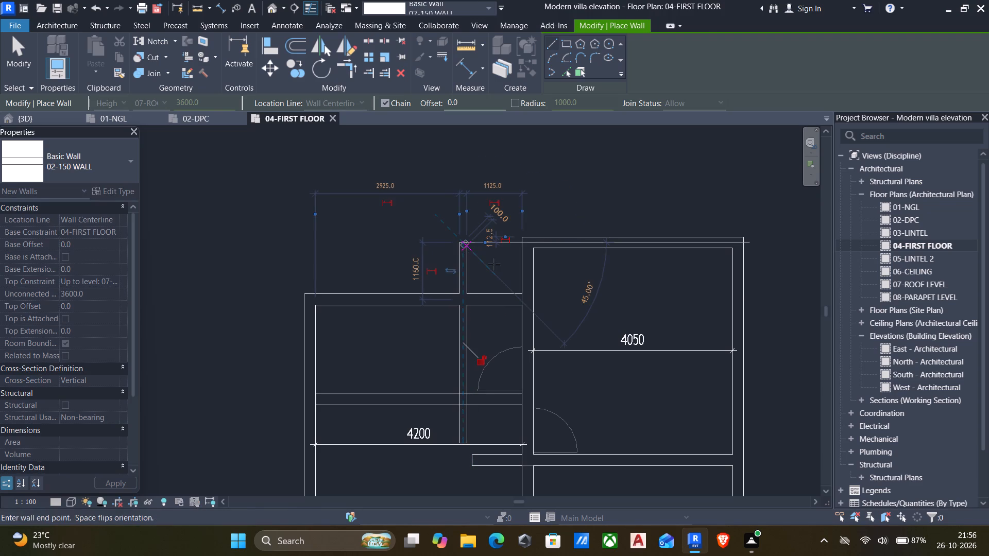
pyautogui.press('Escape')
# Draw a 02-150 WALL about 4150 mm south from the northeast room's north wall to the underlay door's swing end.
pyautogui.click(575, 251)
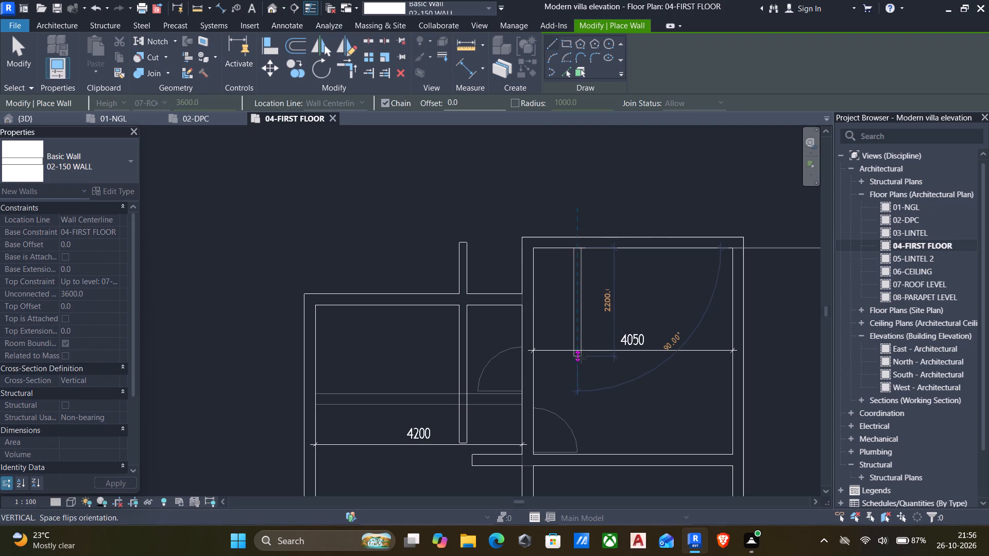
pyautogui.click(583, 452)
pyautogui.press('Escape')
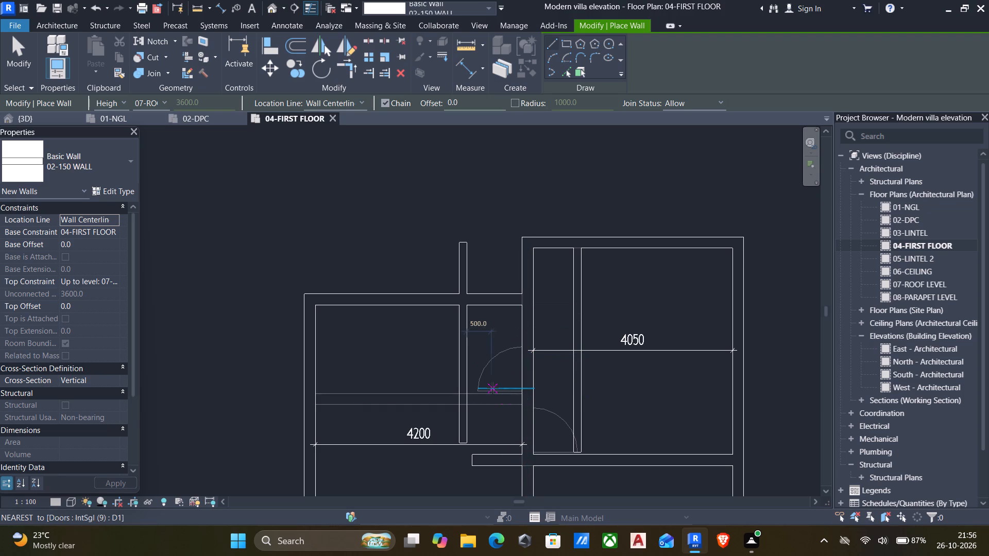
pyautogui.press('Escape')
# Trim/extend the northeast room's north wall to a corner with the short 150 wall projecting north of the northwest room.
pyautogui.write('tr')
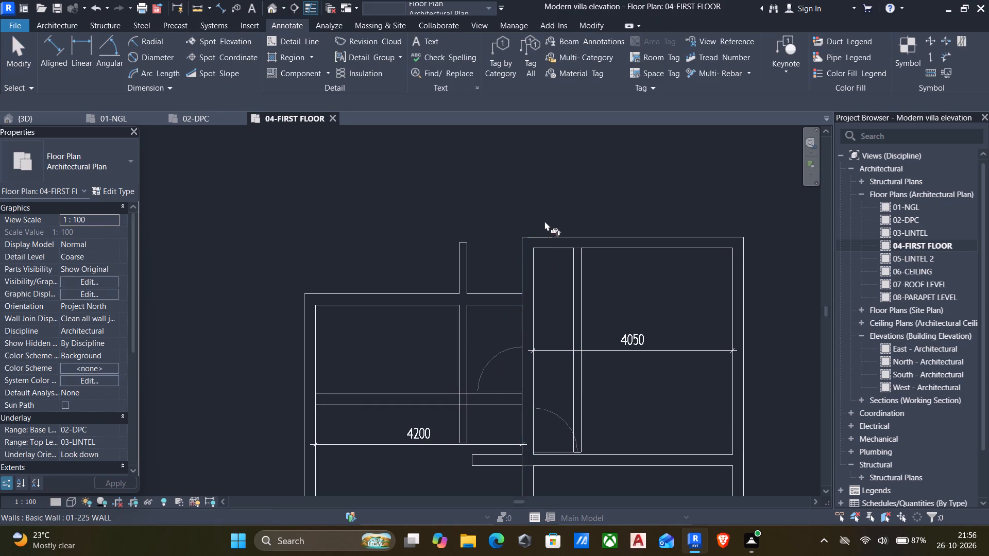
pyautogui.click(548, 239)
pyautogui.click(465, 268)
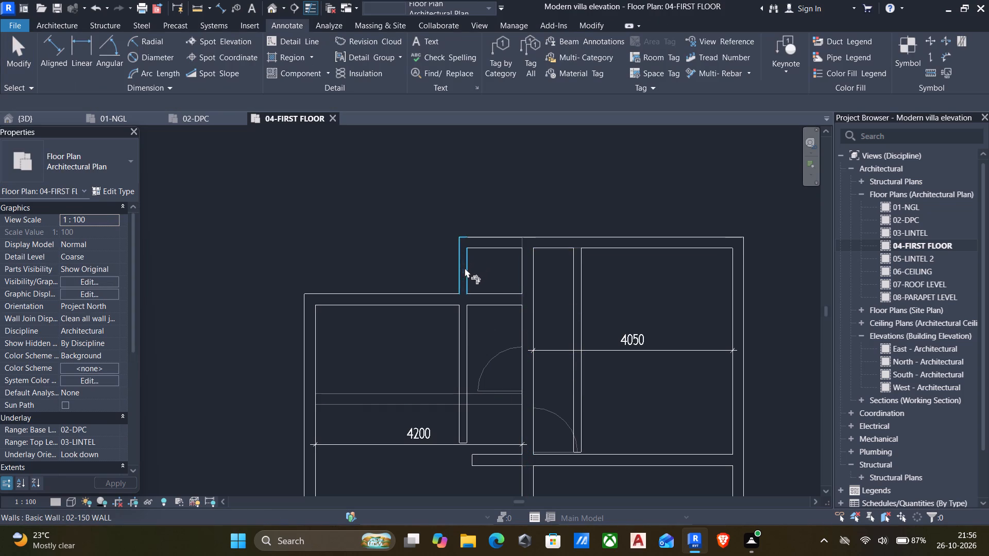
pyautogui.scroll(3, 472, 249)
pyautogui.press('Escape')
pyautogui.press('Escape')
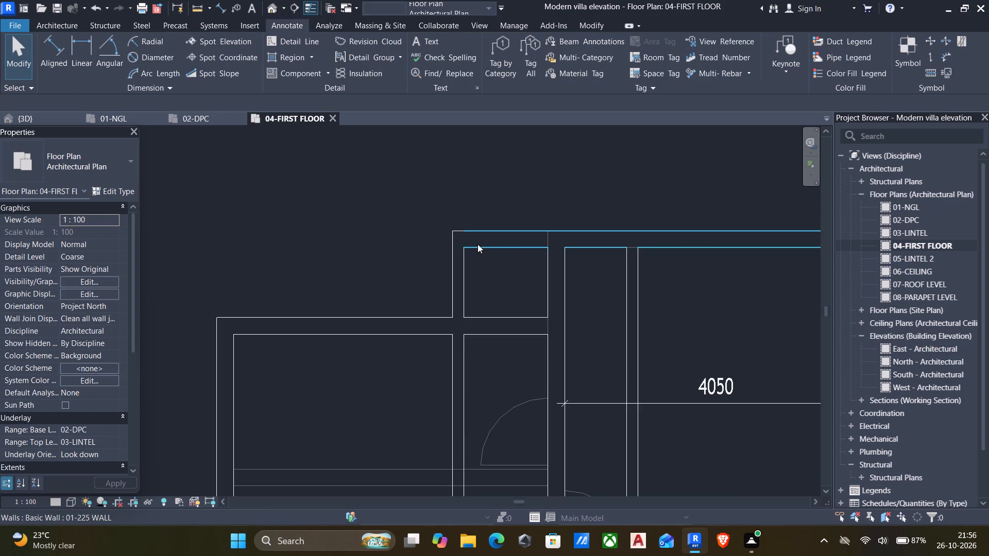
# Split the extended north wall just west of the long middle wall, and the projecting 150 wall just above the northwest room.
pyautogui.write('sl')
pyautogui.click(535, 244)
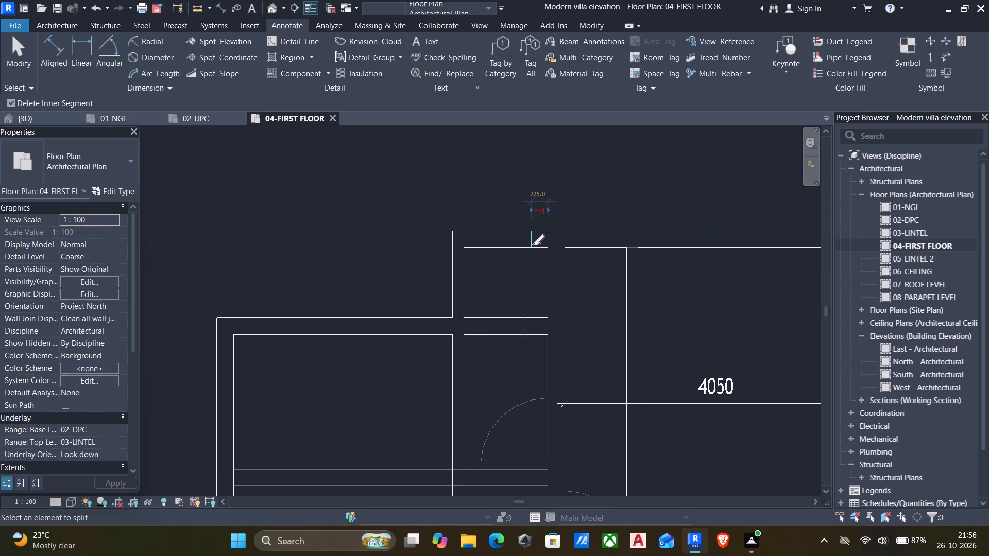
pyautogui.click(461, 299)
pyautogui.press('Escape')
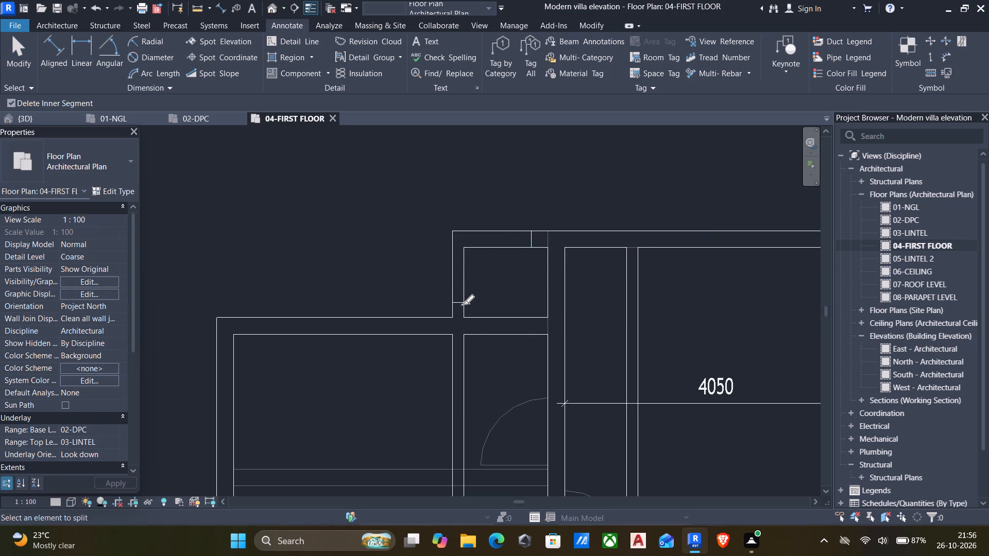
pyautogui.press('Escape')
# Delete the short lower segment of the projecting 150 wall, next to the northwest room's north wall.
pyautogui.scroll(4, 464, 342)
pyautogui.click(448, 299)
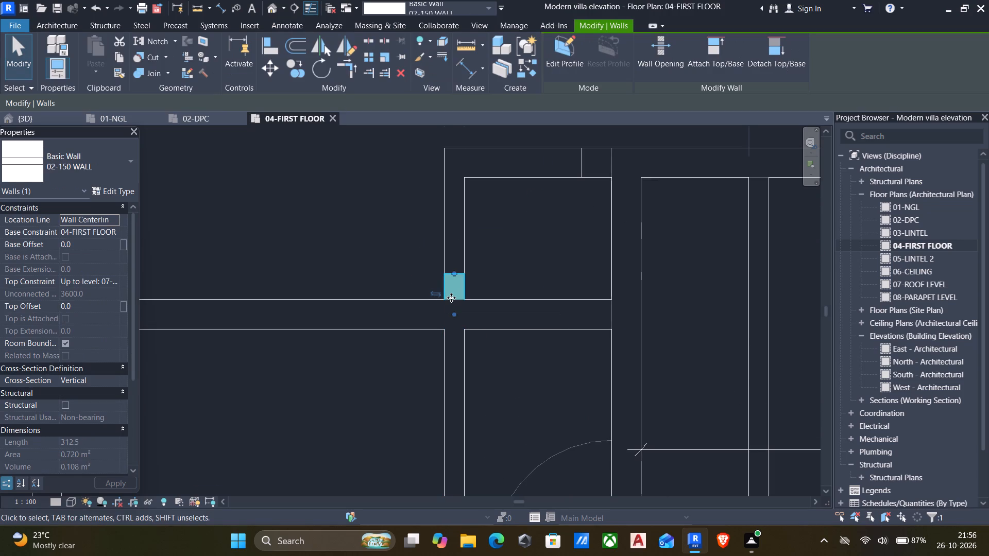
pyautogui.press('Delete')
# Pull the west end of the northeast room's north wall back to the corner with the long middle wall.
pyautogui.click(603, 167)
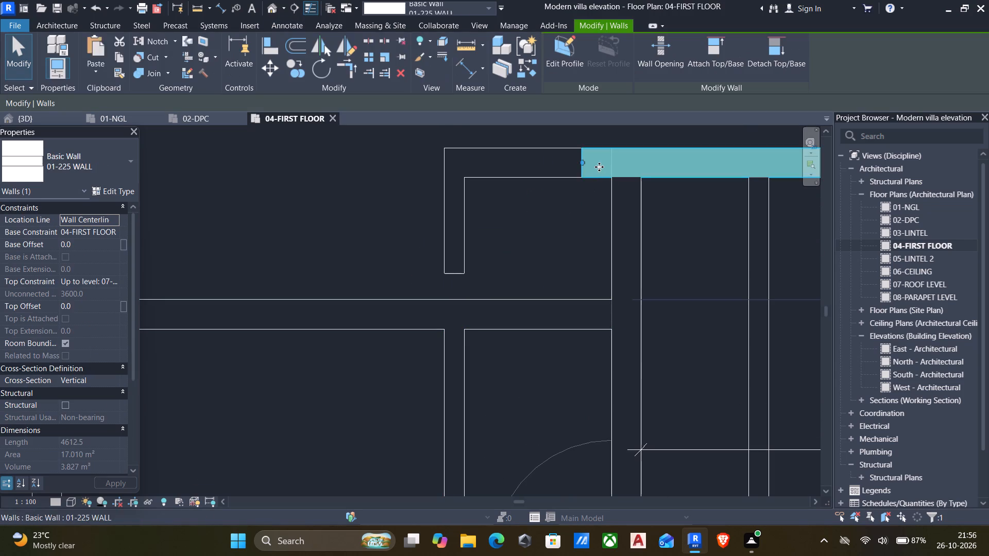
pyautogui.moveTo(585, 162); pyautogui.dragTo(619, 167)
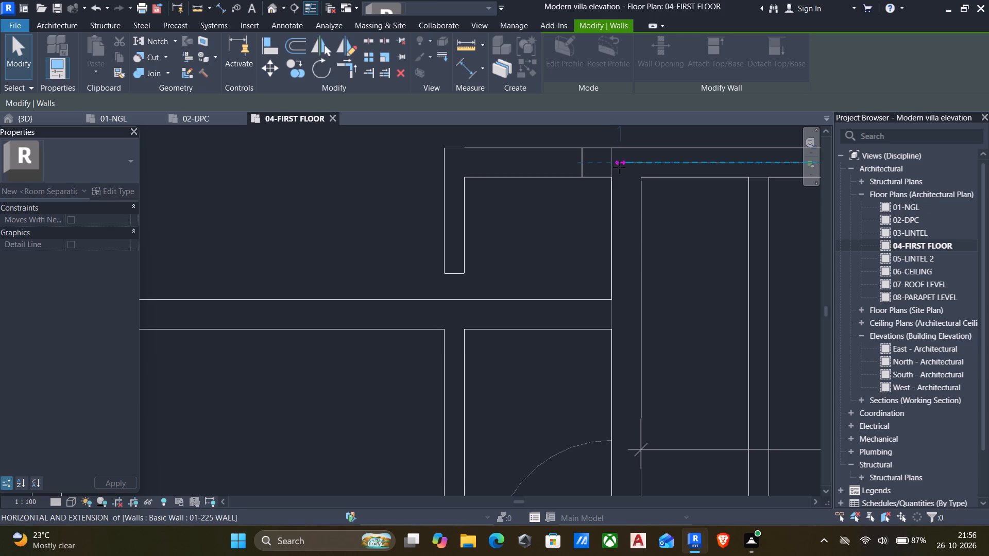
pyautogui.moveTo(619, 167); pyautogui.dragTo(617, 167)
pyautogui.click(567, 223)
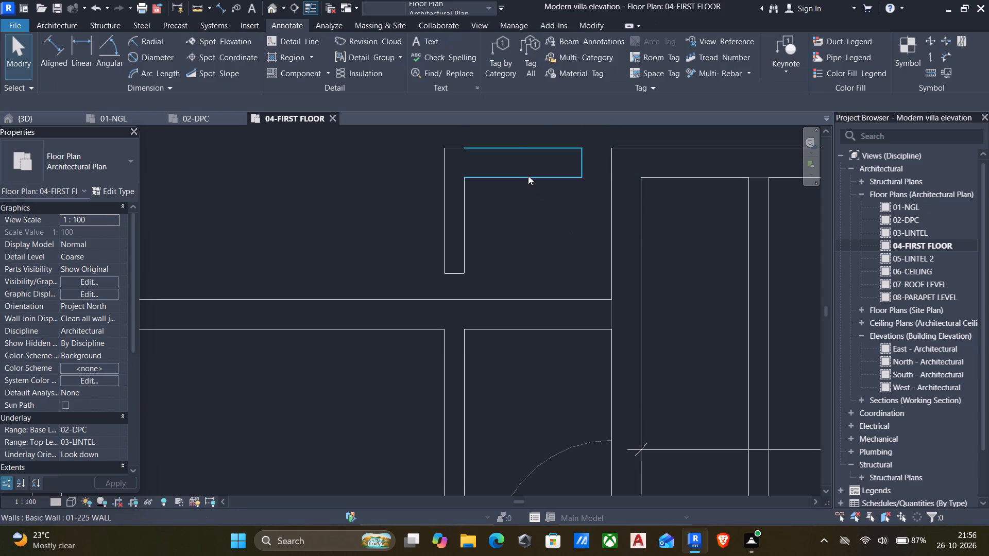
# Set the base offset of the two detached L-shaped wall segments north of the northwest room to -450.
pyautogui.click(528, 176)
pyautogui.keyDown('ctrl'); pyautogui.click(455, 222); pyautogui.keyUp('ctrl')
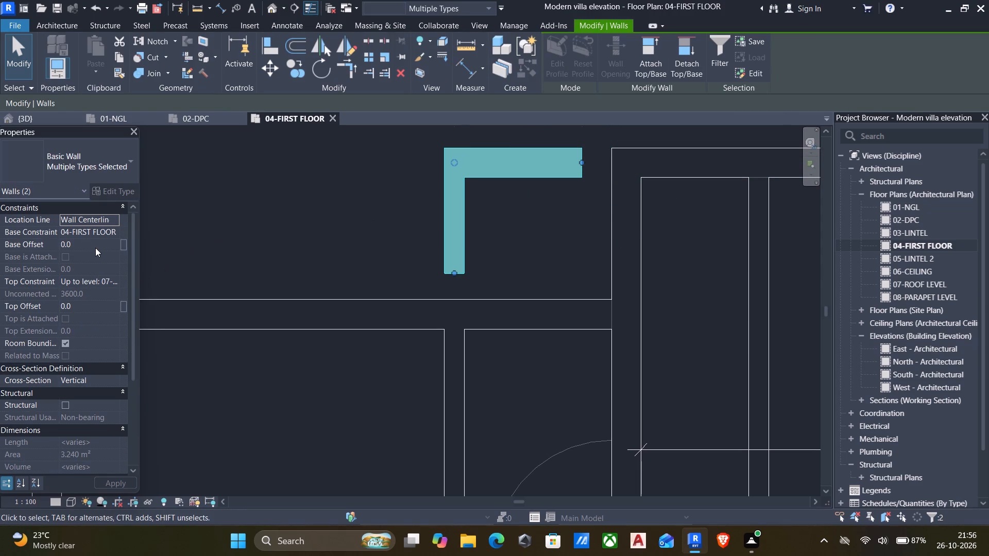
pyautogui.click(95, 248)
pyautogui.write('-450')
pyautogui.click(357, 263)
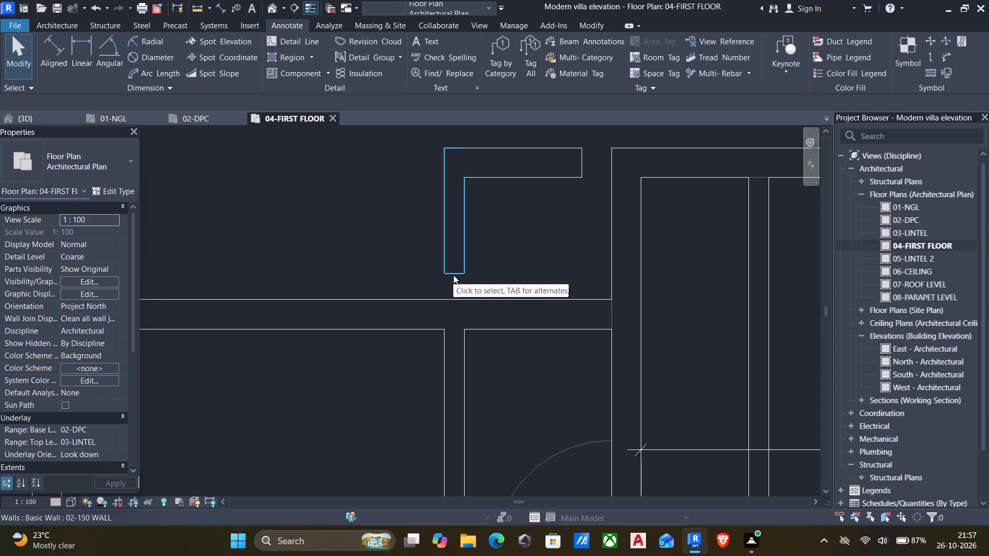
# Align the south end of the detached 150 wall with the outer face of the northwest room's north wall.
pyautogui.write('al')
pyautogui.click(445, 300)
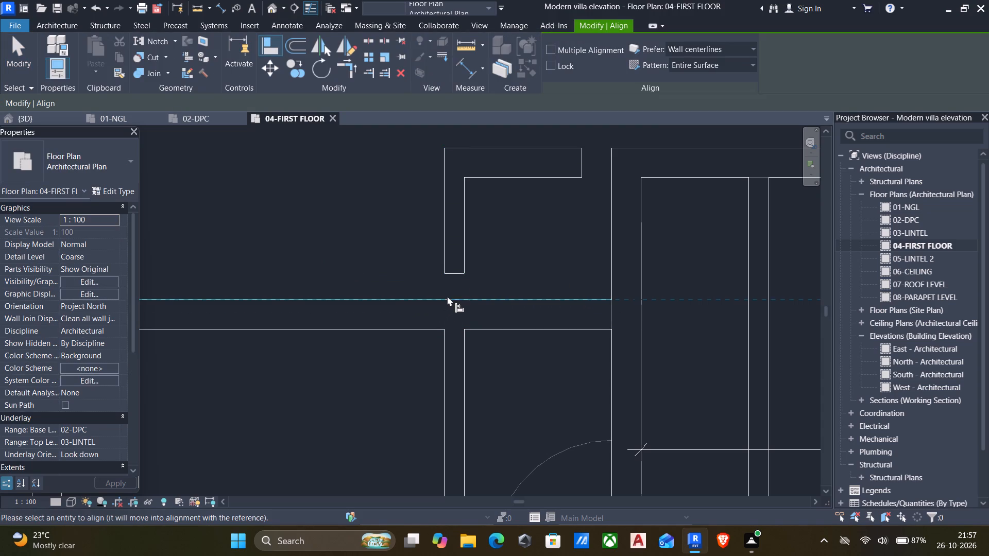
pyautogui.click(456, 276)
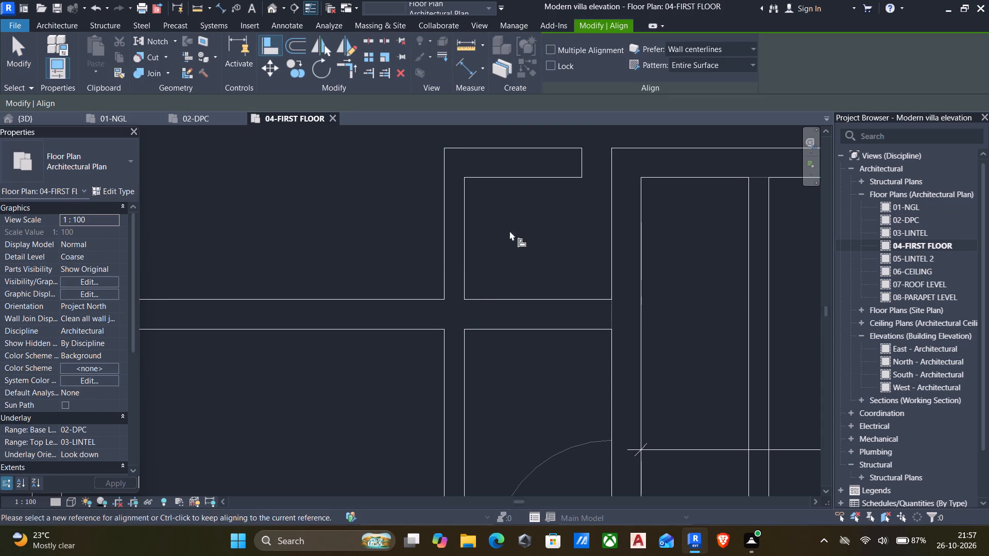
# Align the east end of the short 225 wall north of the northwest room with the west face of the long middle wall.
pyautogui.click(609, 168)
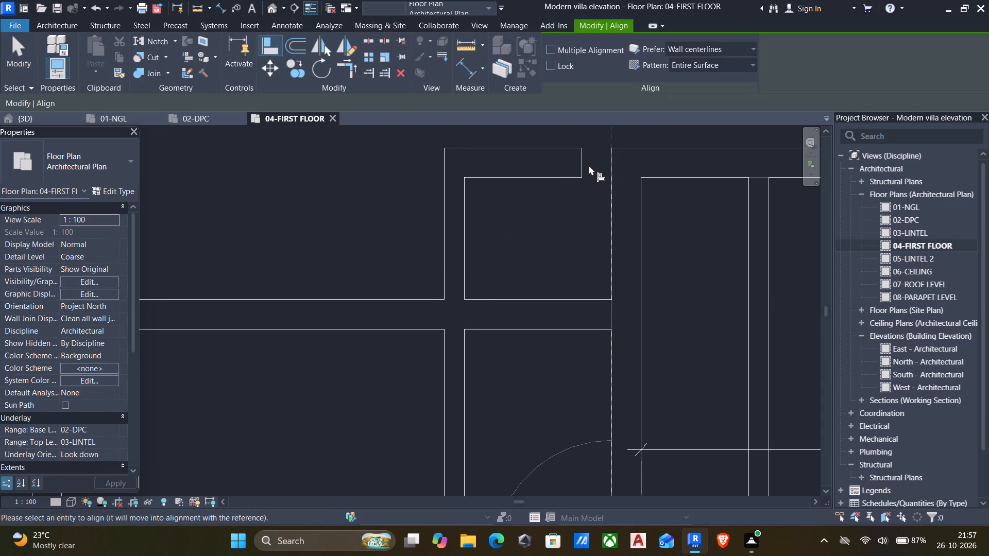
pyautogui.click(583, 165)
pyautogui.scroll(-5, 538, 253)
pyautogui.moveTo(537, 254); pyautogui.dragTo(528, 242, button='middle')
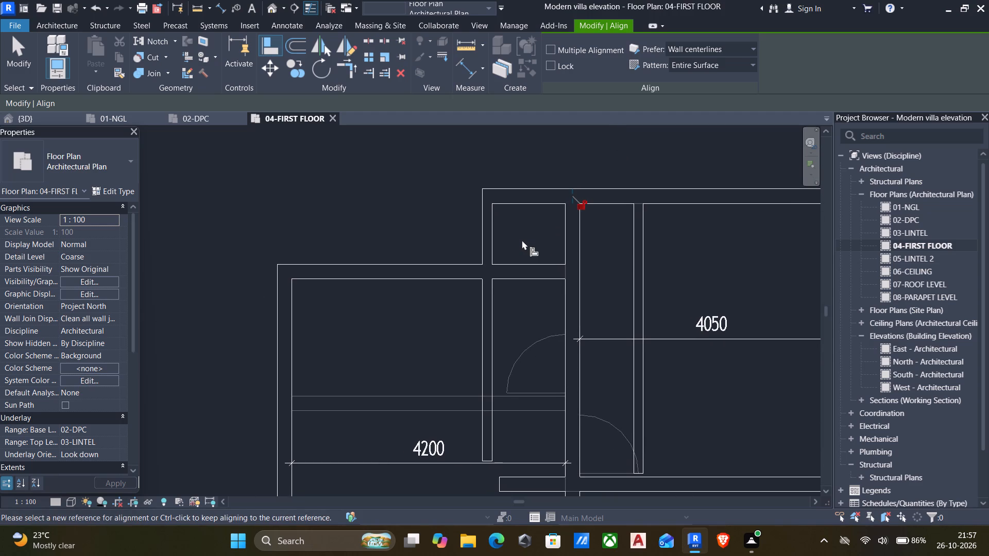
pyautogui.press('Escape')
# Trim the south end of the 150 wall and the west end of the northeast room's south 225 wall into a corner.
pyautogui.scroll(-4, 456, 331)
pyautogui.moveTo(457, 338); pyautogui.dragTo(473, 259, button='middle')
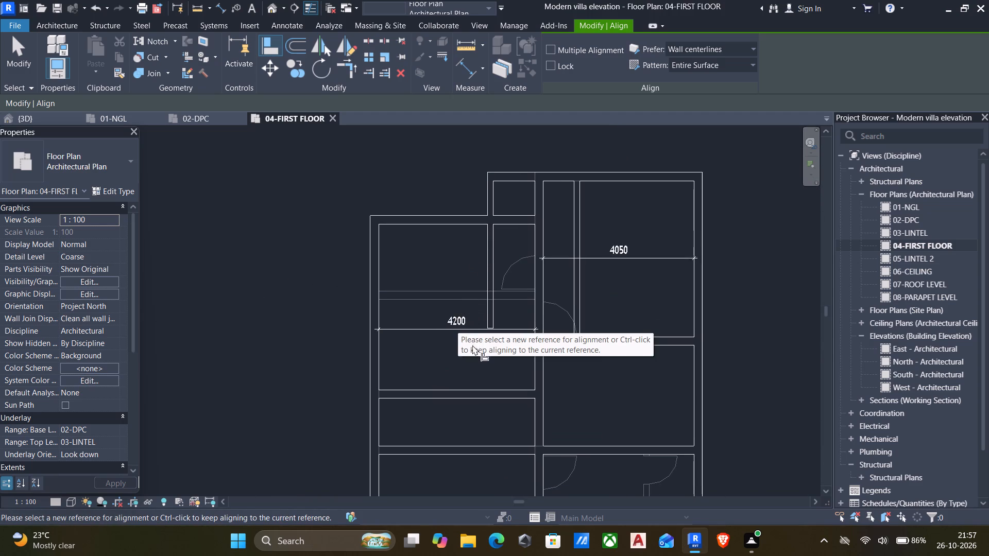
pyautogui.press('t')
pyautogui.press('r')
pyautogui.click(511, 338)
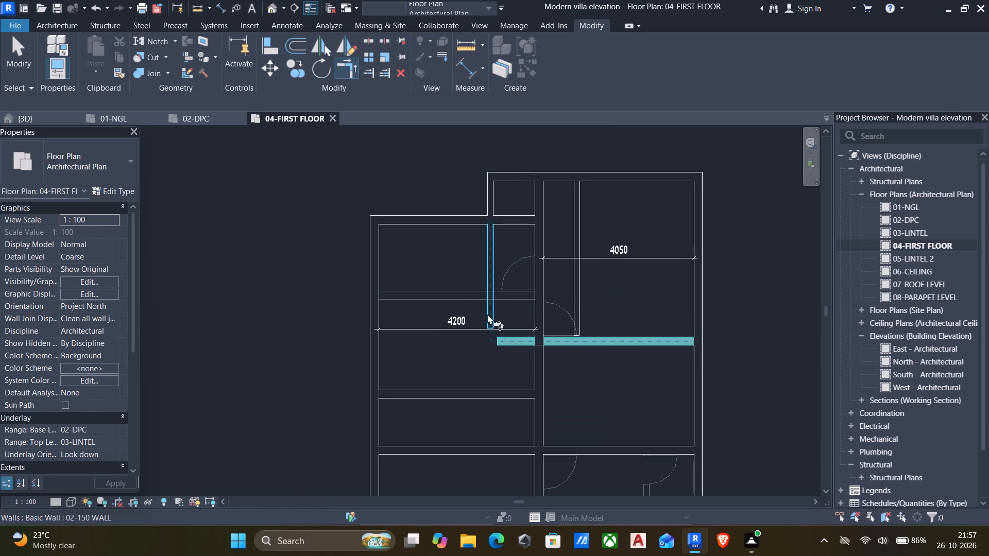
pyautogui.click(488, 307)
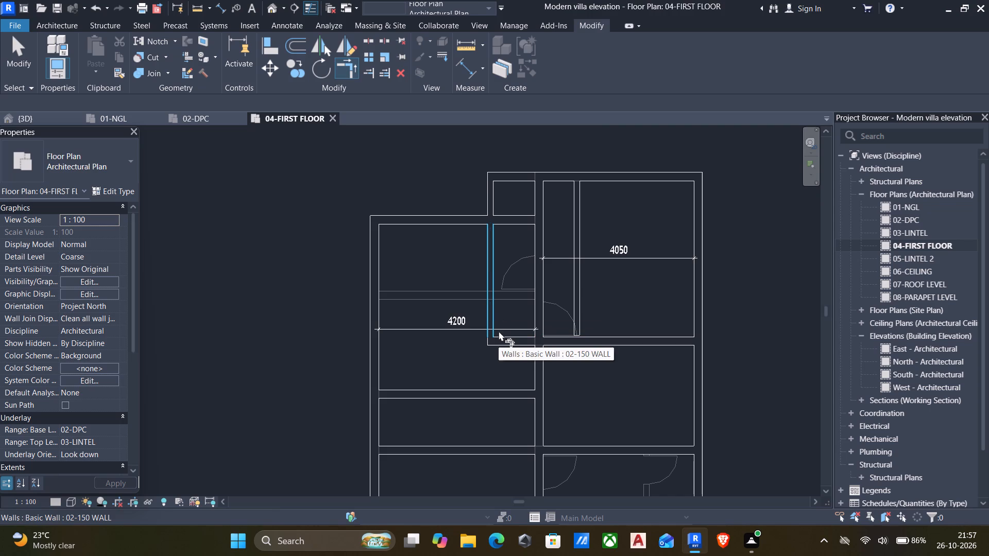
pyautogui.scroll(-2, 498, 342)
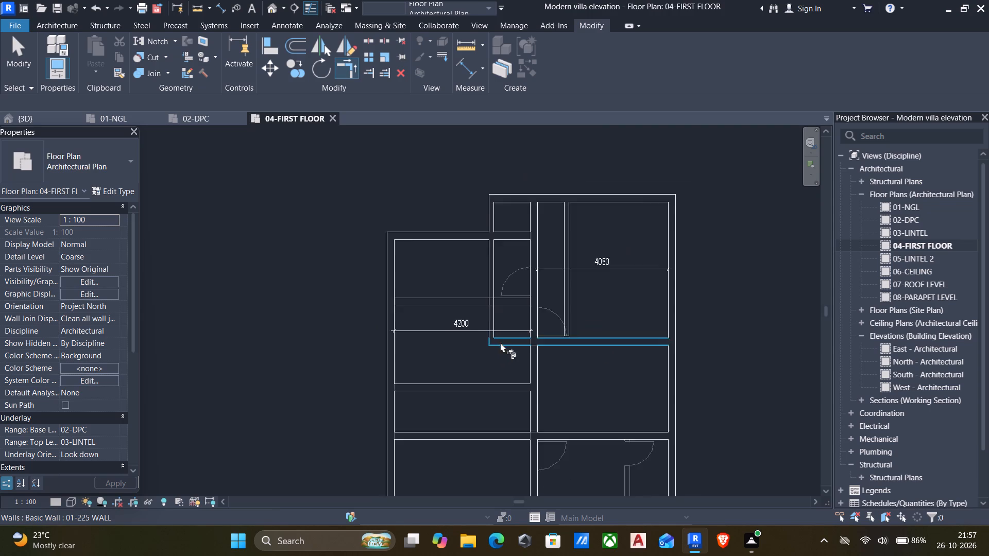
pyautogui.scroll(-3, 500, 342)
pyautogui.moveTo(509, 352); pyautogui.dragTo(526, 317, button='middle')
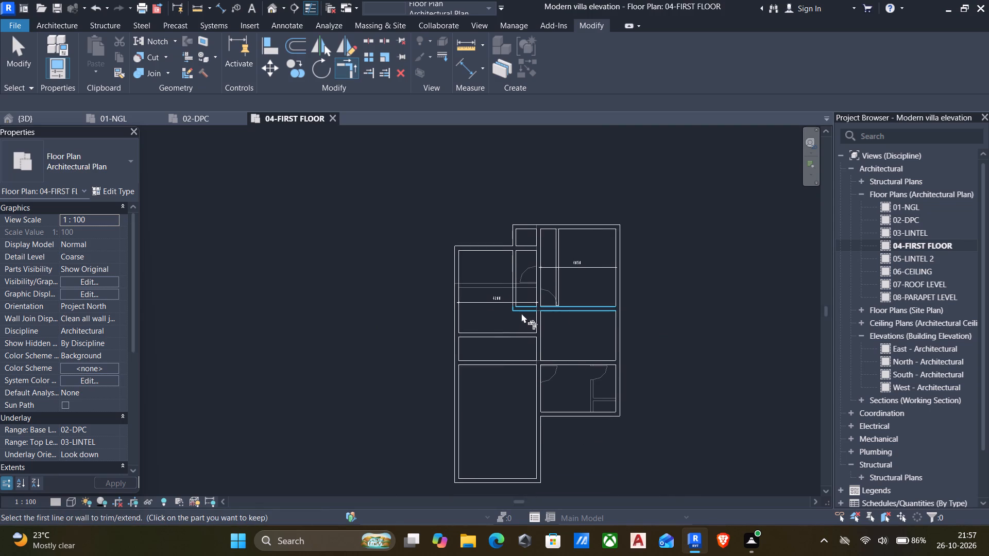
pyautogui.press('Escape')
pyautogui.press('Escape')
# Trim the northwest room's north wall and the upper projecting 150 wall to a corner, removing the stretch reaching the long middle wall.
pyautogui.click(537, 265)
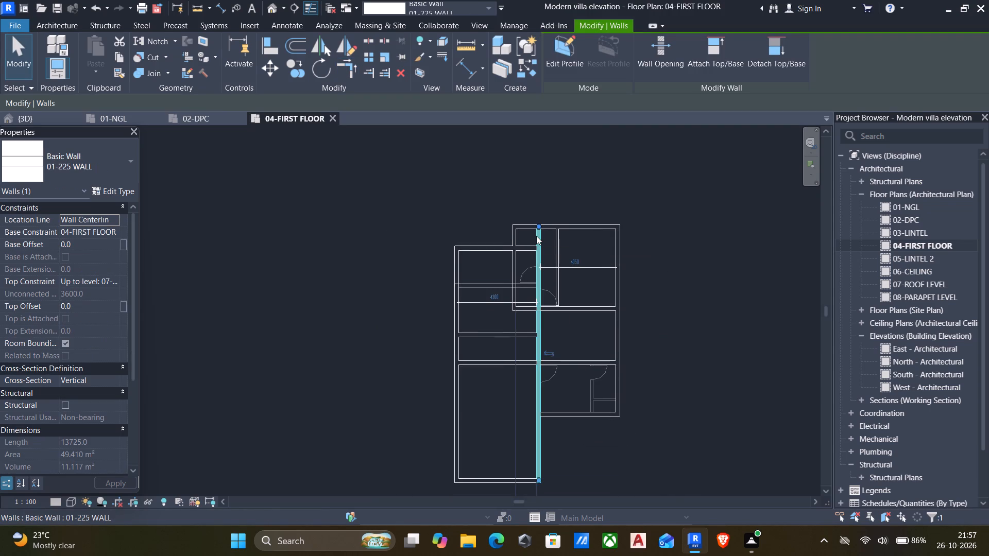
pyautogui.press('t')
pyautogui.press('r')
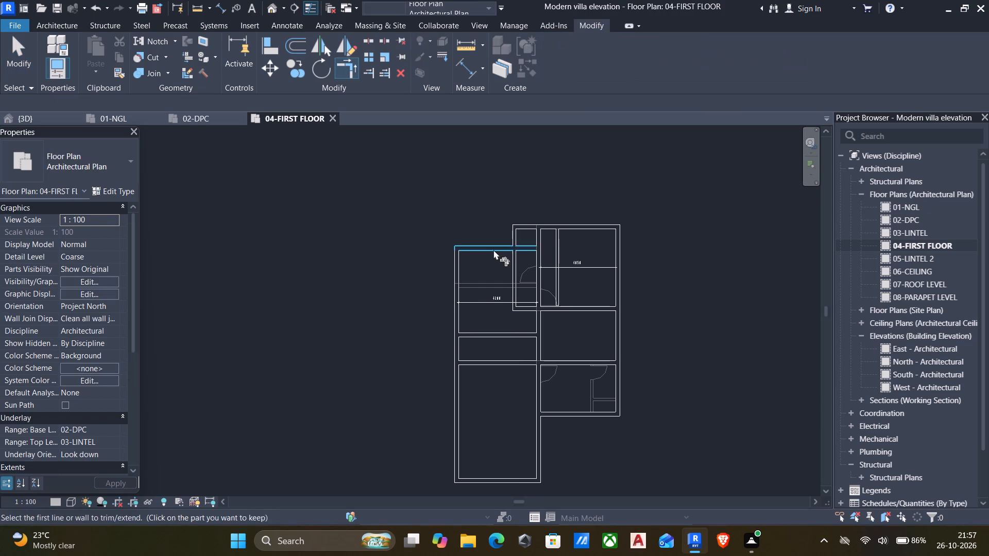
pyautogui.click(493, 252)
pyautogui.click(515, 229)
pyautogui.scroll(3, 527, 262)
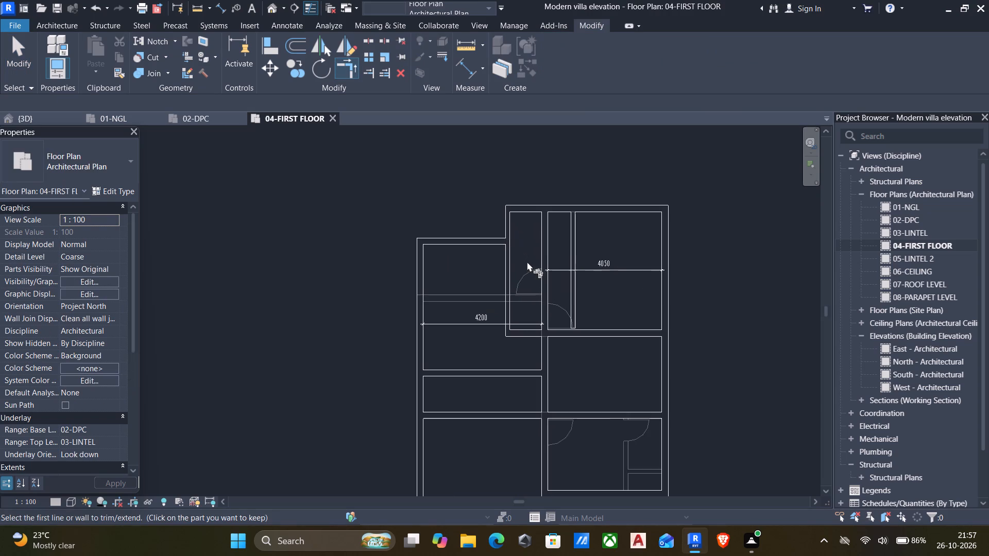
pyautogui.press('Escape')
pyautogui.press('Escape')
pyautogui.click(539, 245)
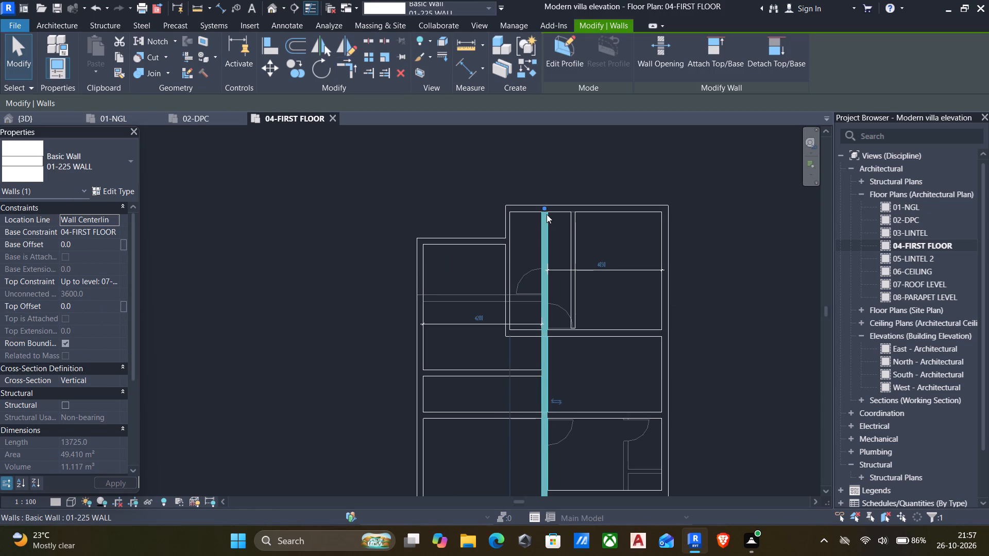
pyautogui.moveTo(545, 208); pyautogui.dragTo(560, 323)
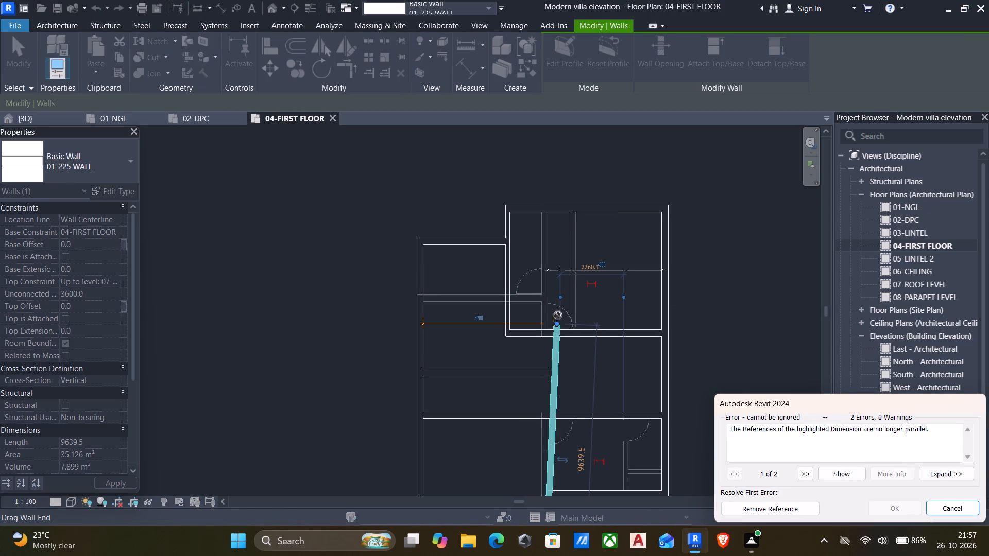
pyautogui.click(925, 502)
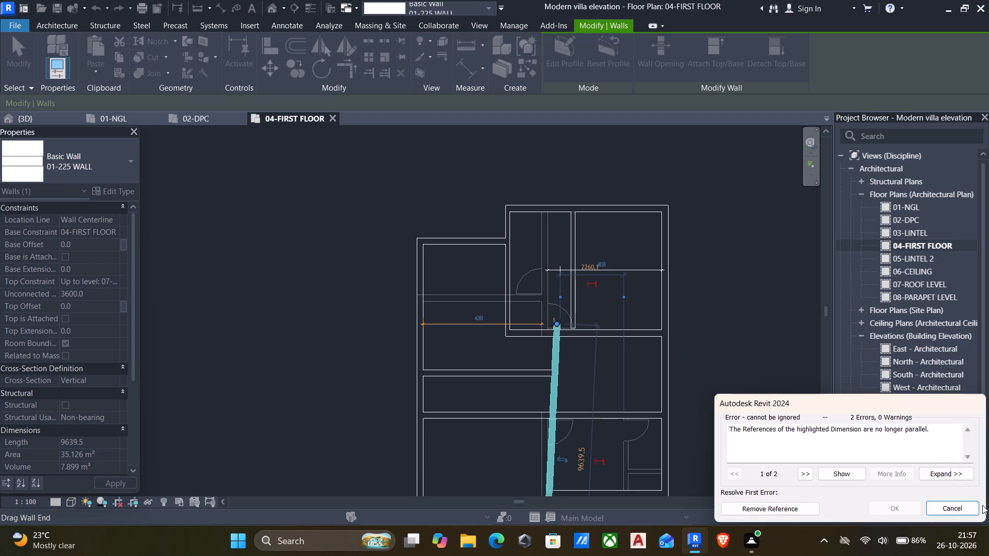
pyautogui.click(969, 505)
# Pull the north end of the long middle 225 wall straight south to the northeast room's south wall.
pyautogui.click(545, 267)
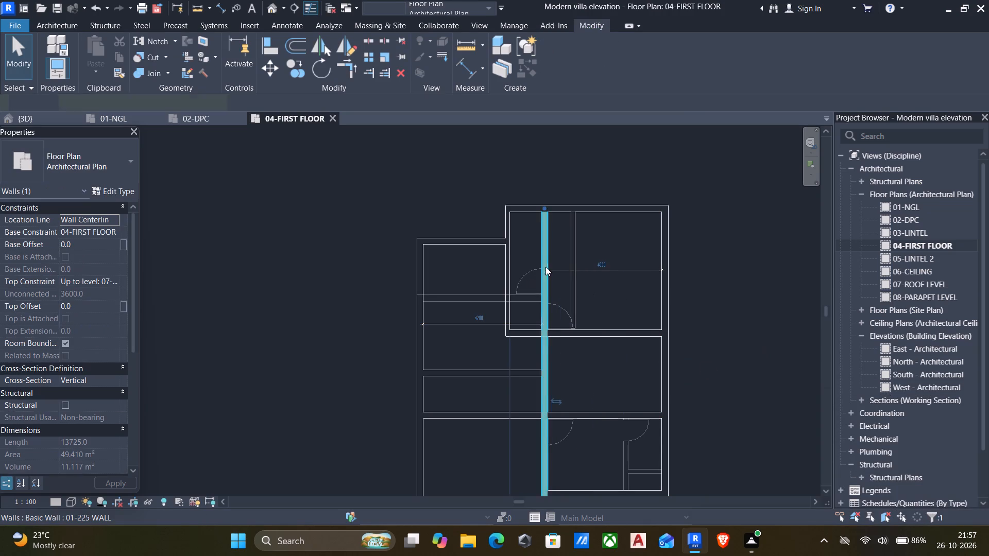
pyautogui.moveTo(545, 212); pyautogui.dragTo(551, 322)
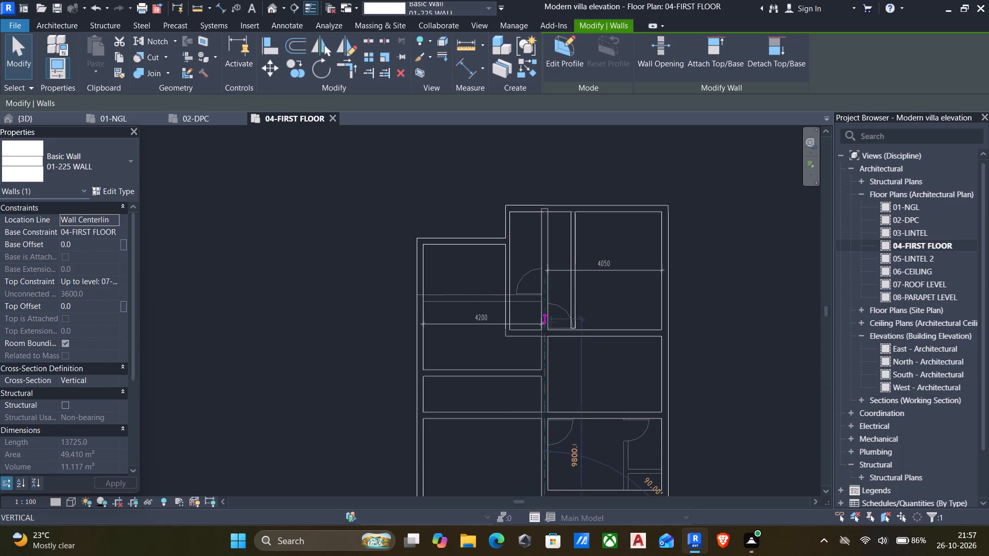
pyautogui.moveTo(551, 322); pyautogui.dragTo(548, 329)
pyautogui.click(446, 360)
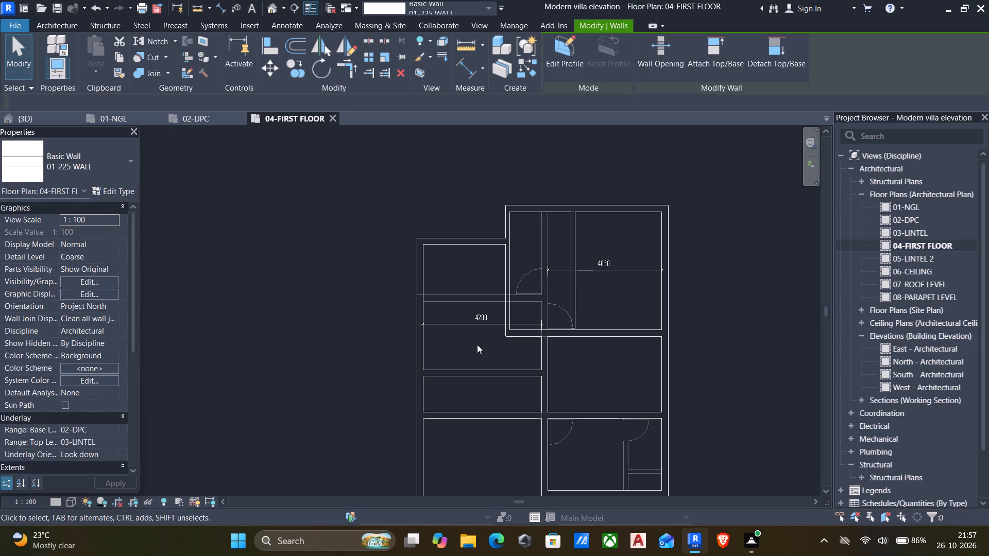
# Delete both existing linear dimensions, 4200 and 4050, from the first-floor plan.
pyautogui.click(467, 319)
pyautogui.press('d')
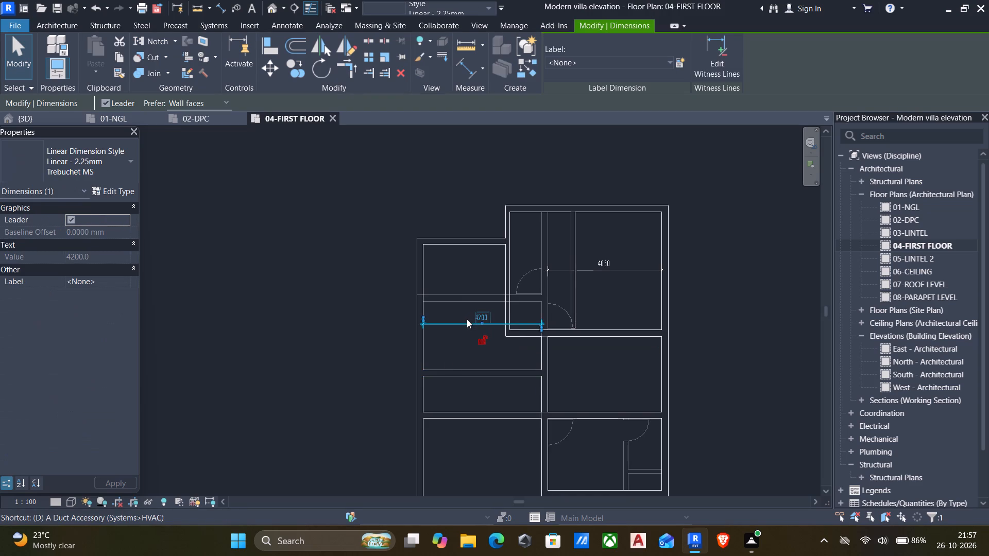
pyautogui.write('sa')
pyautogui.write('sa')
pyautogui.press('Escape')
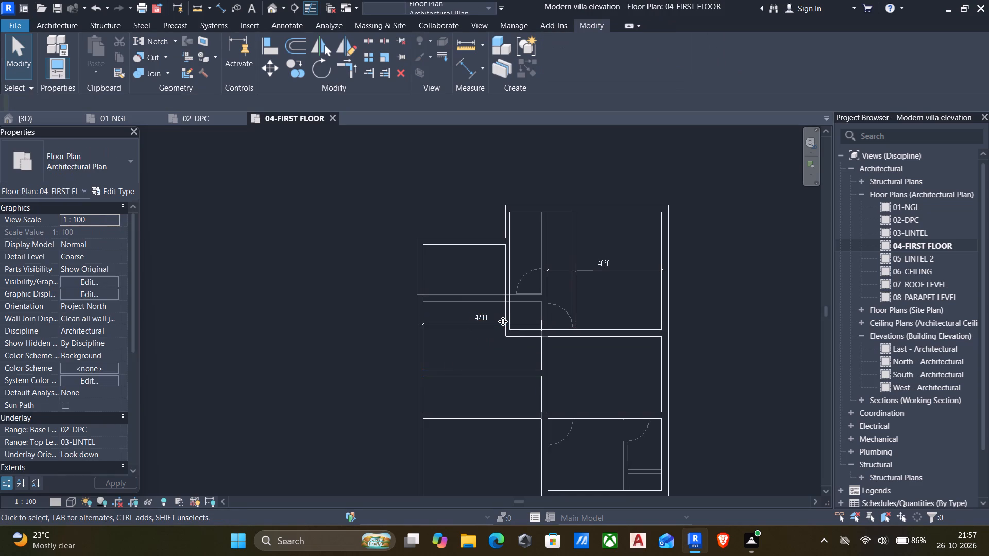
pyautogui.click(469, 324)
pyautogui.write('sa')
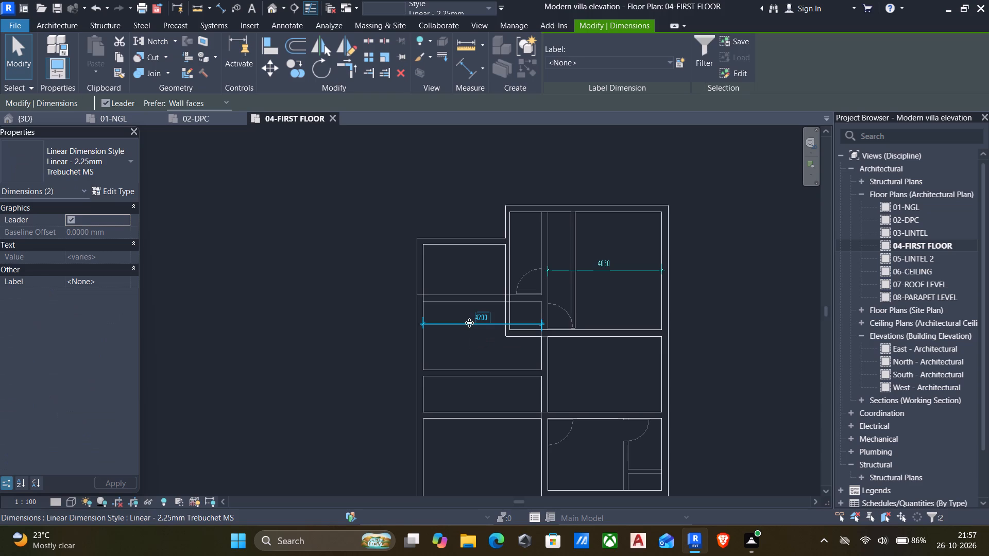
pyautogui.press('Delete')
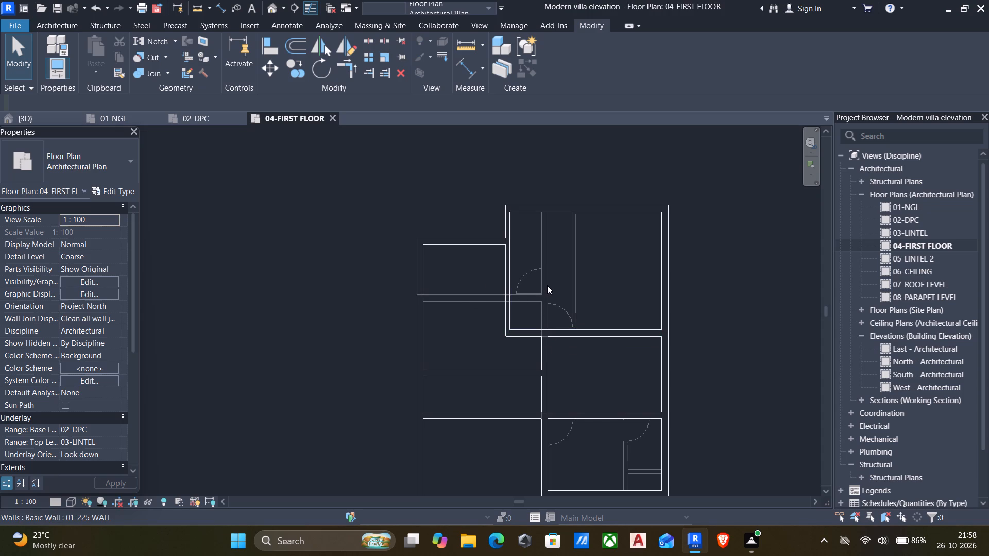
# Draw a horizontal 02-150 WALL between the two vertical 150 walls, about 2085 mm south of the north wall.
pyautogui.click(574, 277)
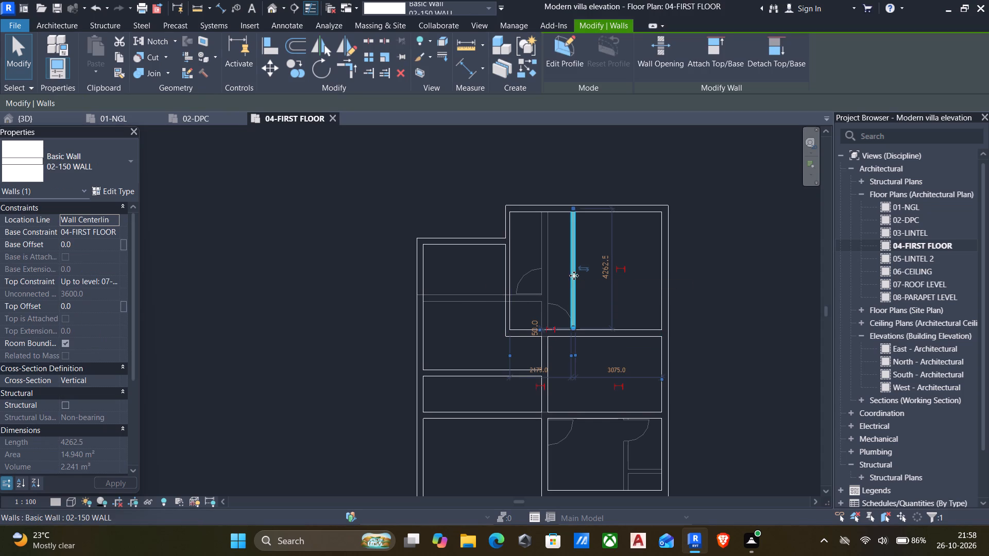
pyautogui.write('cs')
pyautogui.scroll(3, 532, 270)
pyautogui.click(500, 274)
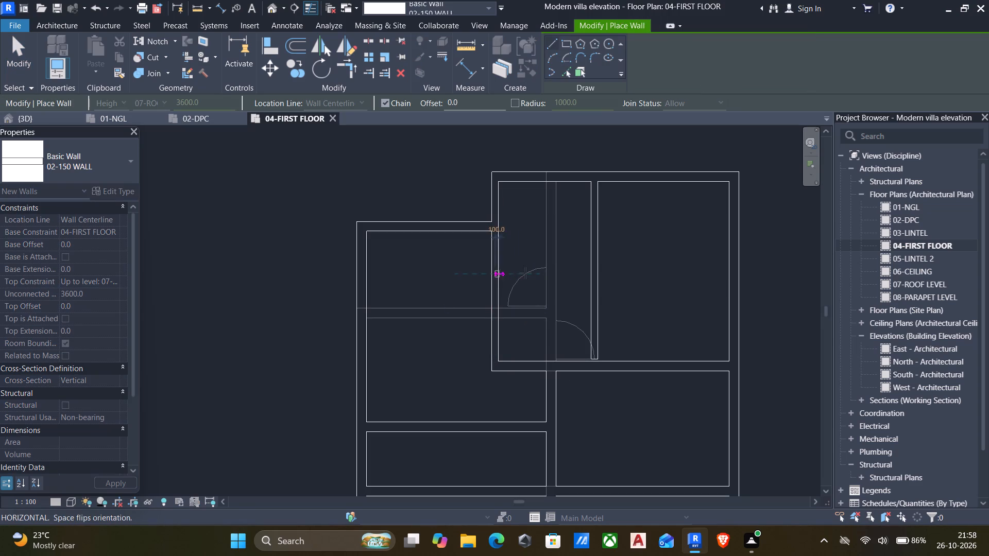
pyautogui.click(588, 273)
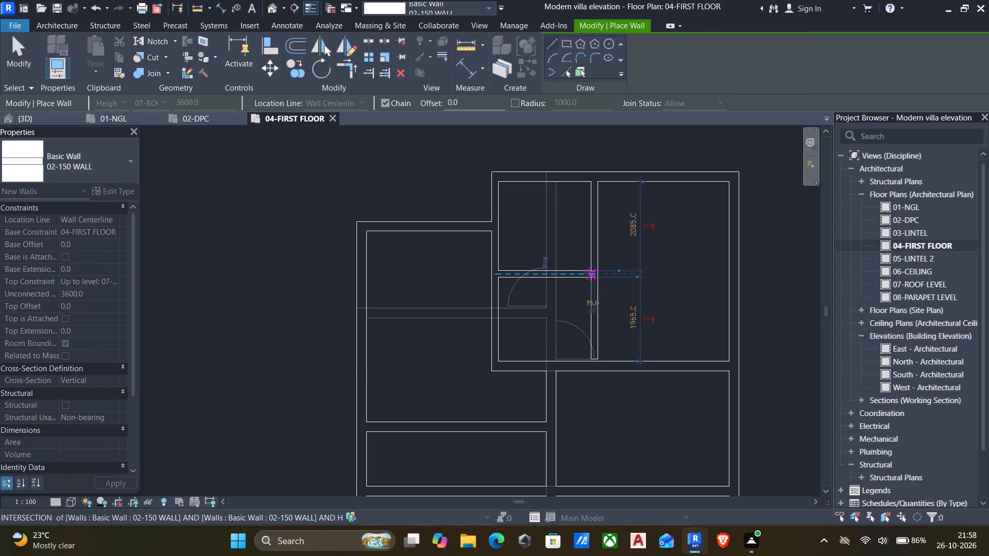
pyautogui.press('Escape')
pyautogui.press('Escape')
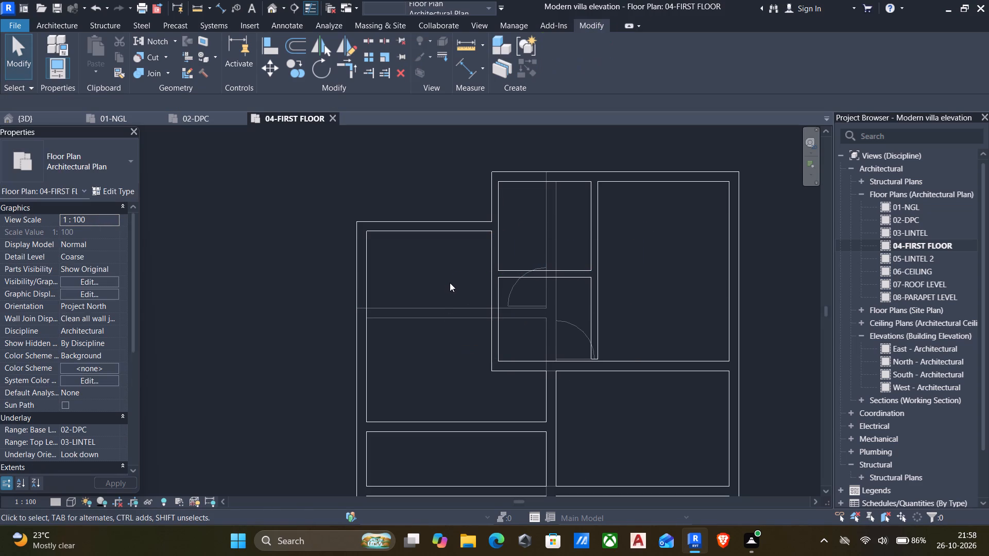
# Dimension the northwest room's clear width, from the 150 wall's west face to the west wall's inner face.
pyautogui.press('d')
pyautogui.press('i')
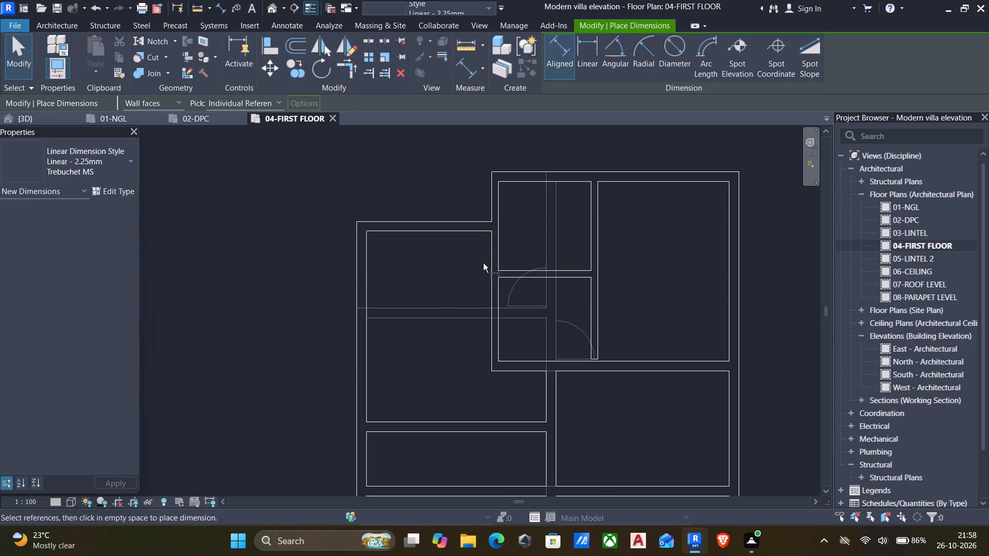
pyautogui.click(489, 260)
pyautogui.click(362, 268)
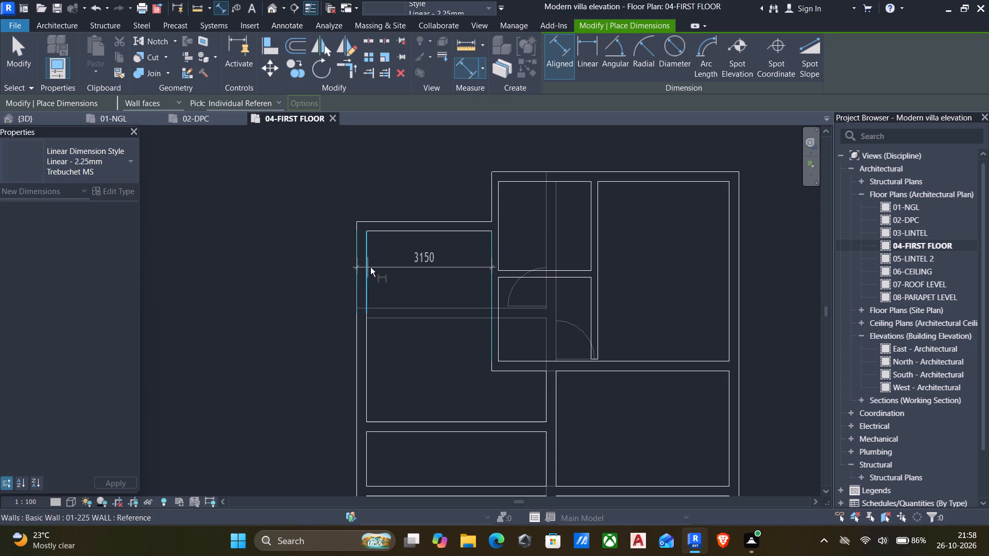
pyautogui.press('Escape')
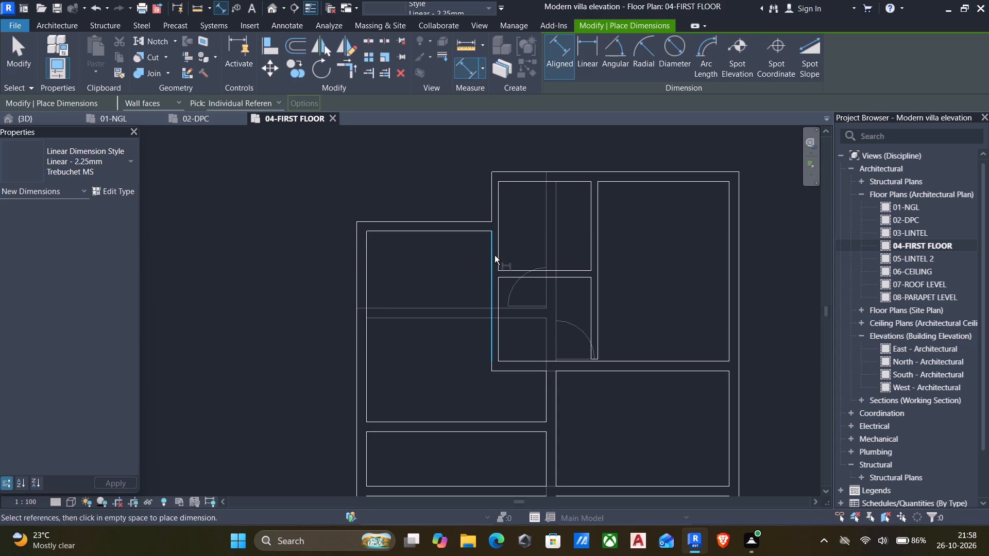
pyautogui.click(486, 256)
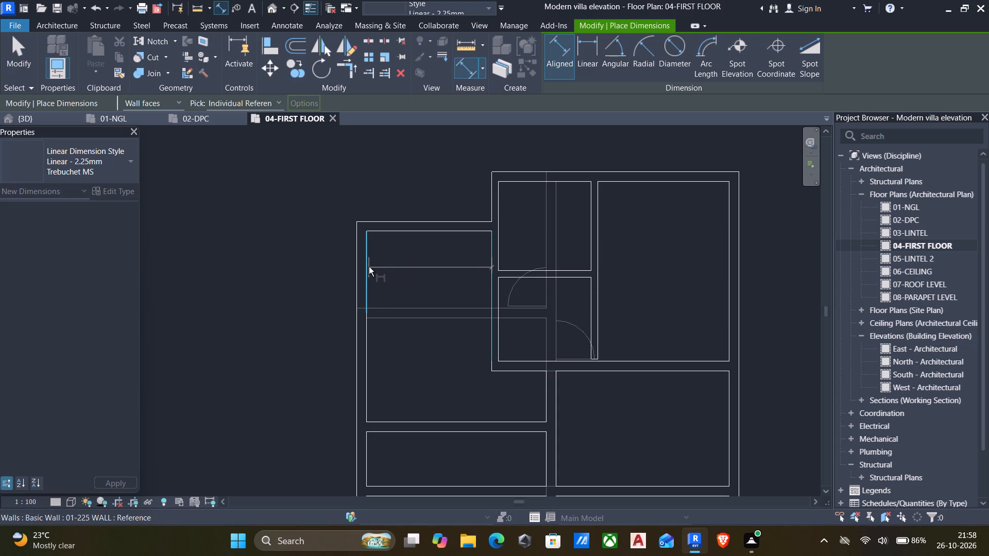
pyautogui.click(369, 267)
pyautogui.click(379, 276)
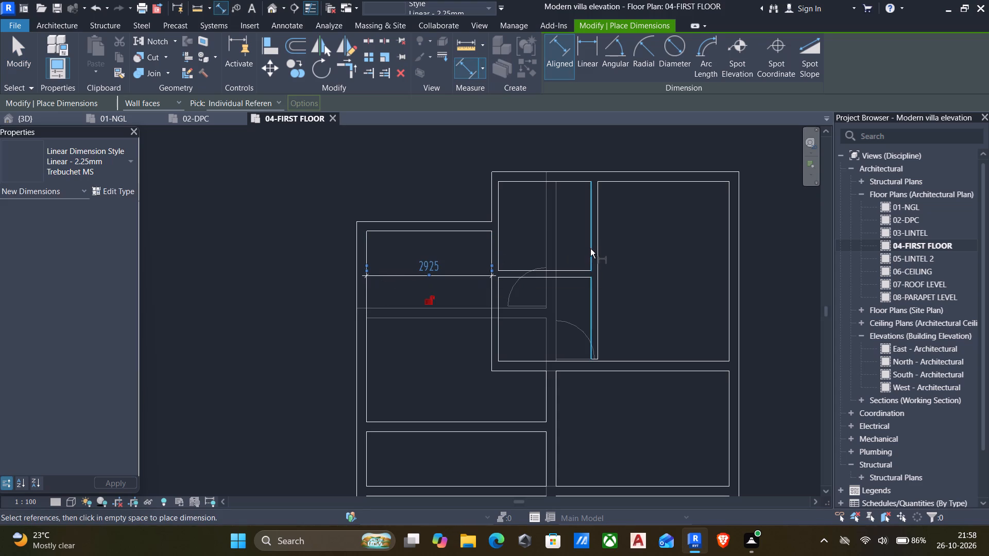
# Dimension the northeast room's clear width, from the 150 partition's east face to the east wall's inner face.
pyautogui.click(596, 244)
pyautogui.click(728, 249)
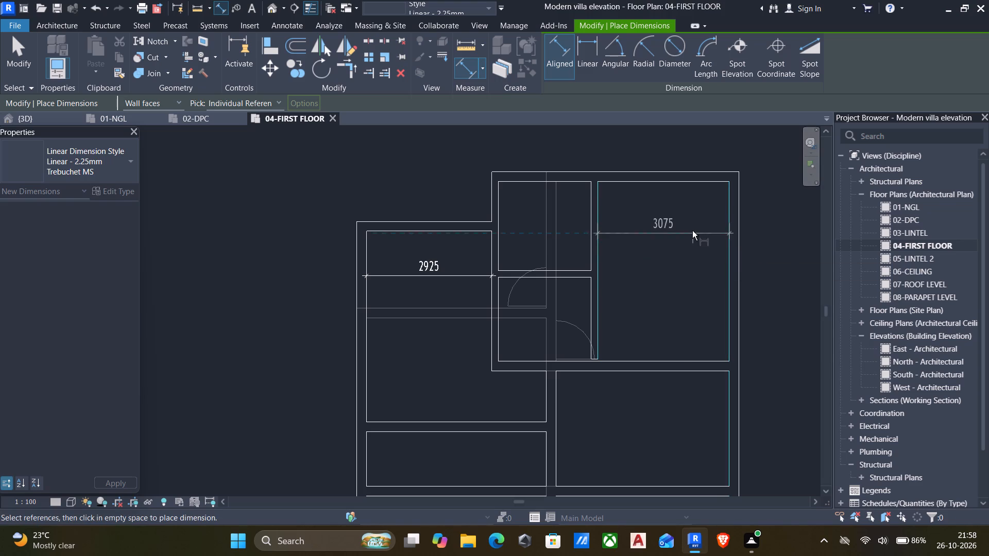
pyautogui.click(687, 224)
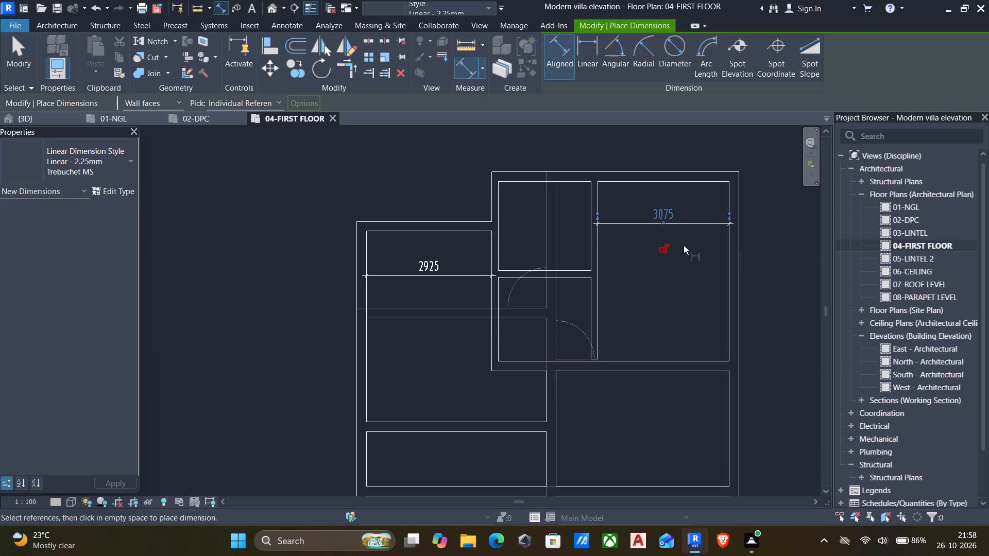
pyautogui.press('Escape')
pyautogui.press('Escape')
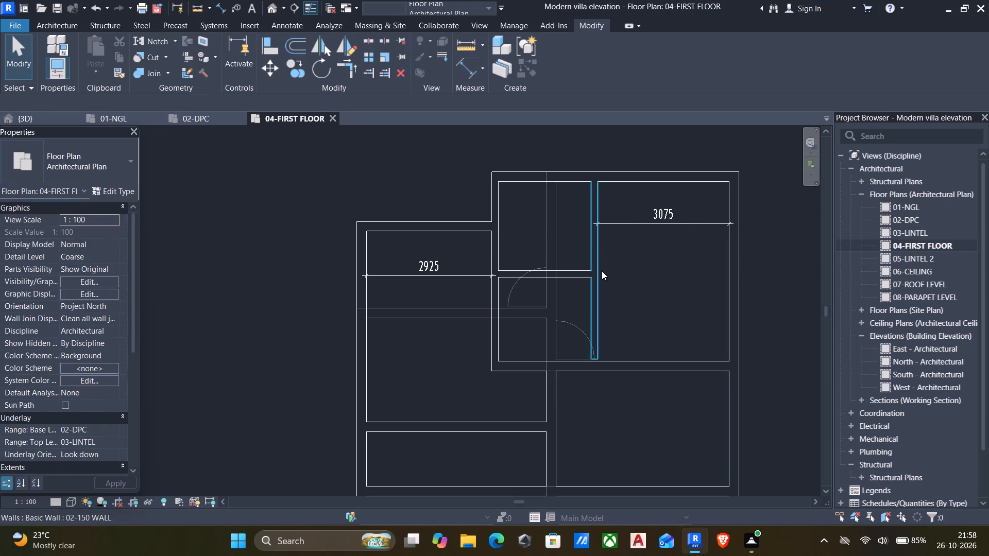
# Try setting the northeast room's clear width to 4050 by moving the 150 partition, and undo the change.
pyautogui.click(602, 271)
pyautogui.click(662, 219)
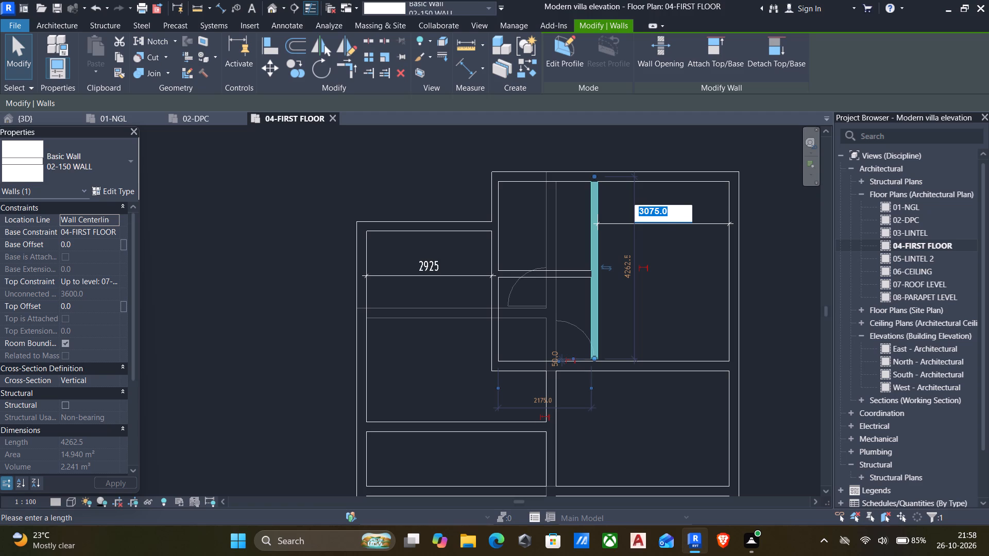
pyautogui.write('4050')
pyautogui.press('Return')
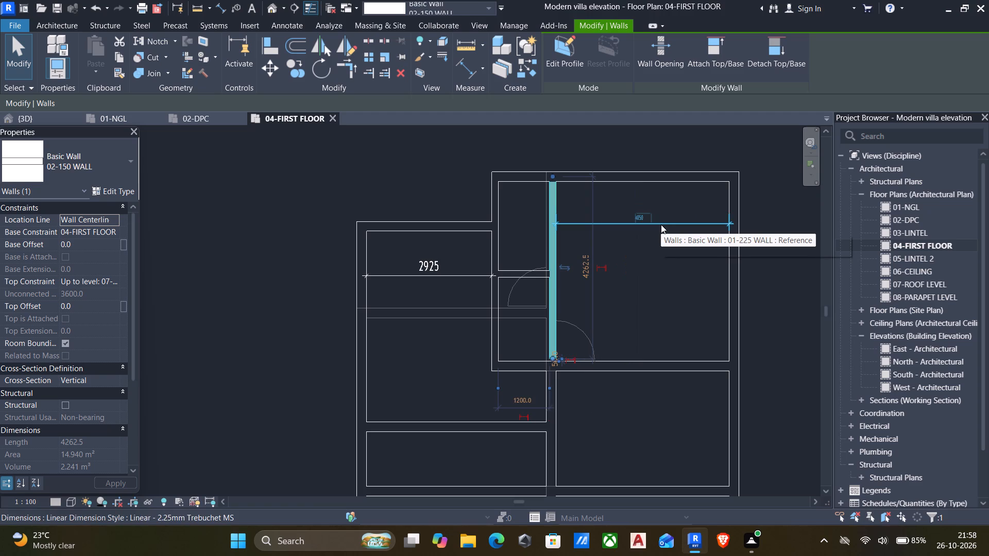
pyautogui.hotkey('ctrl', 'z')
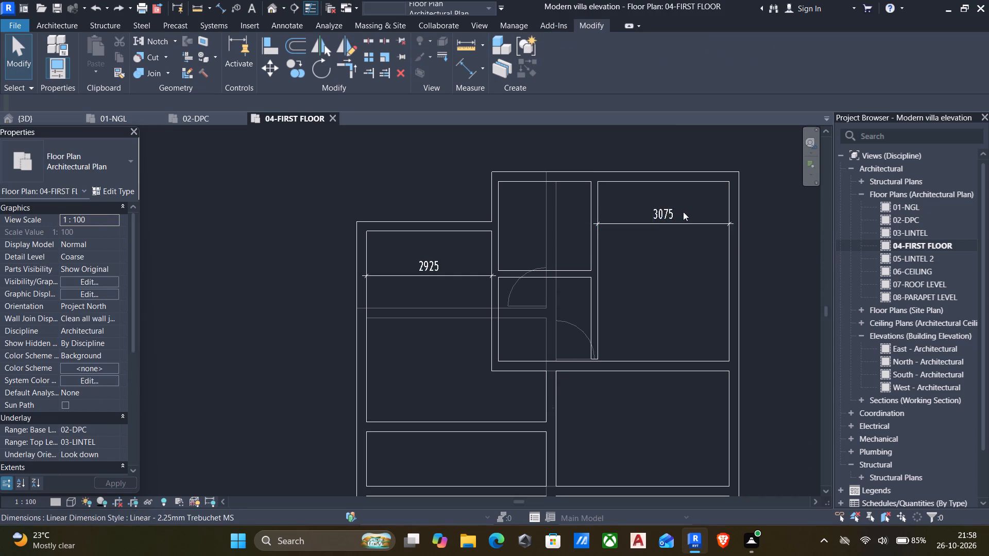
# Set the northeast room's clear width to 3300 by moving the vertical 150 partition.
pyautogui.click(662, 214)
pyautogui.write('330')
pyautogui.click(662, 214)
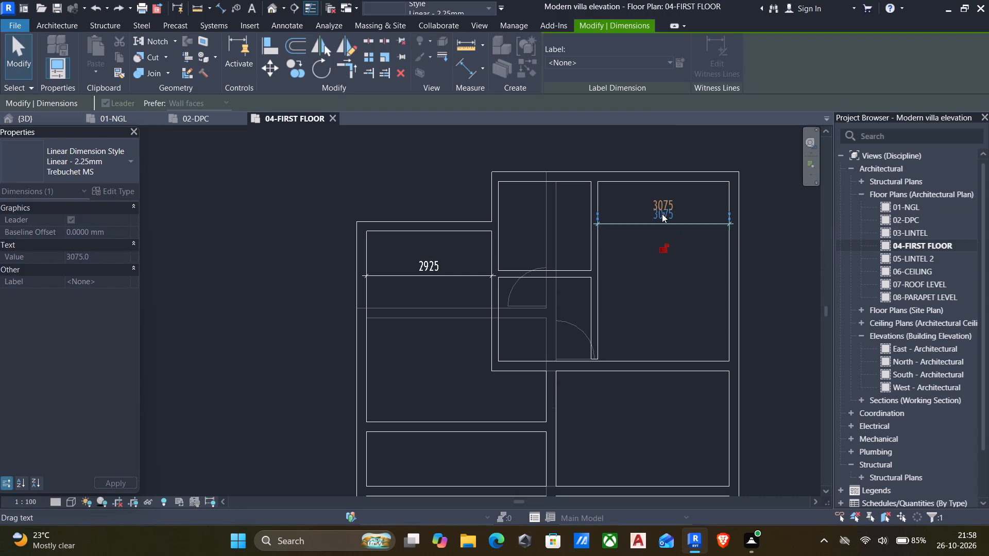
pyautogui.click(599, 267)
pyautogui.click(641, 219)
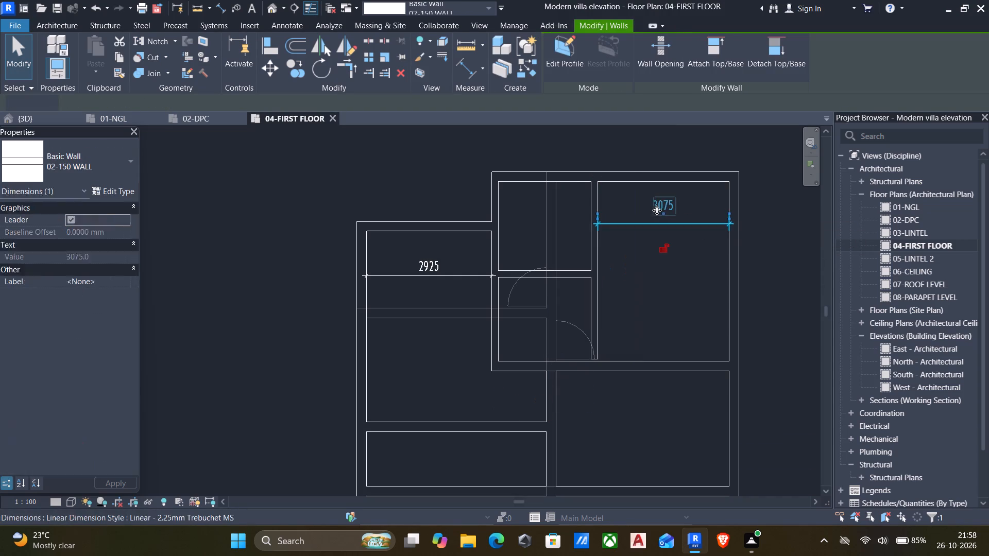
pyautogui.click(601, 250)
pyautogui.click(654, 207)
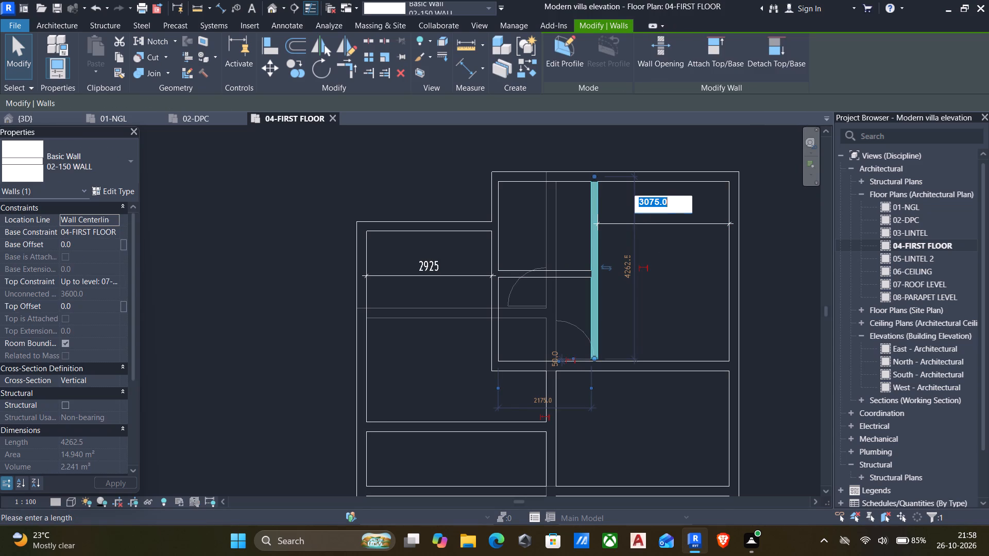
pyautogui.write('3300')
pyautogui.press('Return')
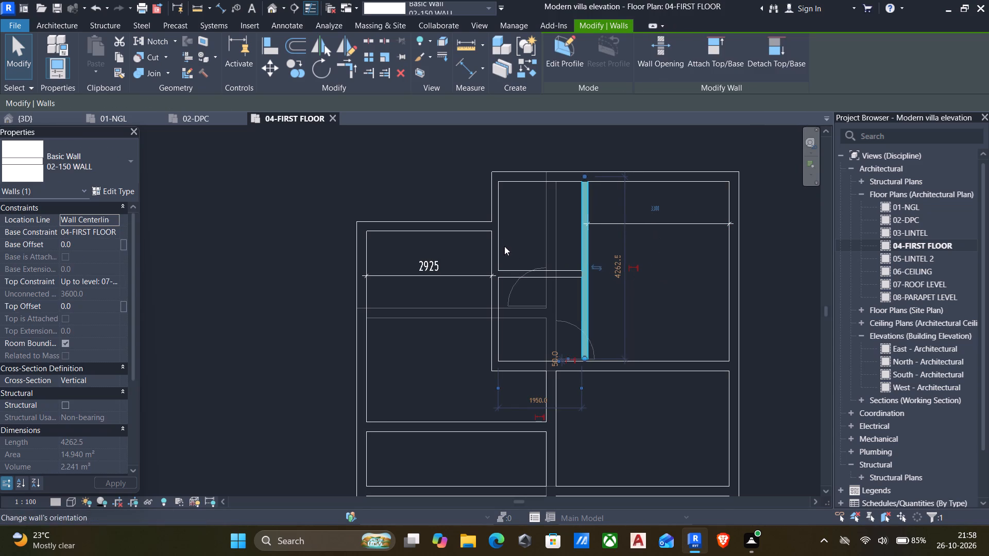
# Set the northwest room's clear width to 3450 by moving its east 150 wall, unjoining the connected elements.
pyautogui.click(492, 244)
pyautogui.click(430, 269)
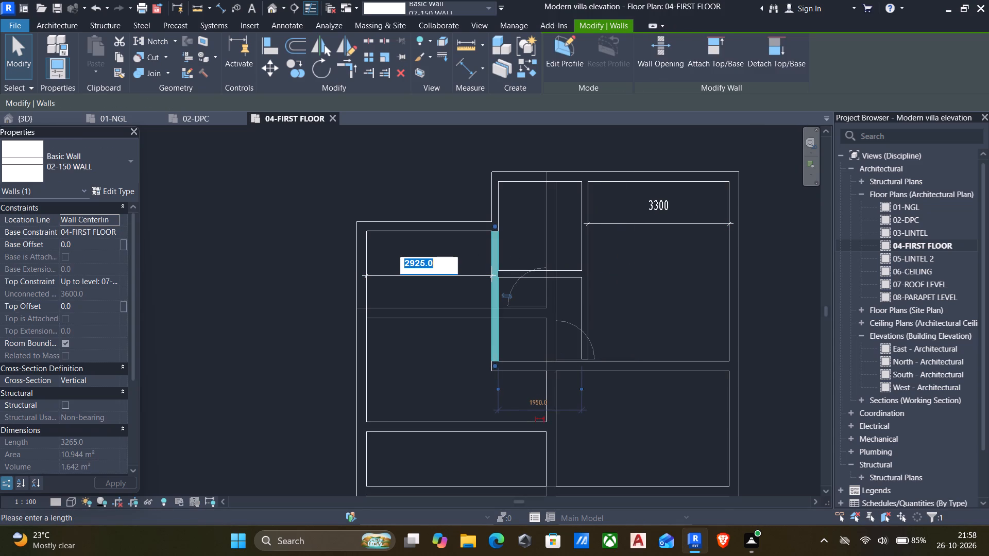
pyautogui.write('34')
pyautogui.write('50')
pyautogui.press('Return')
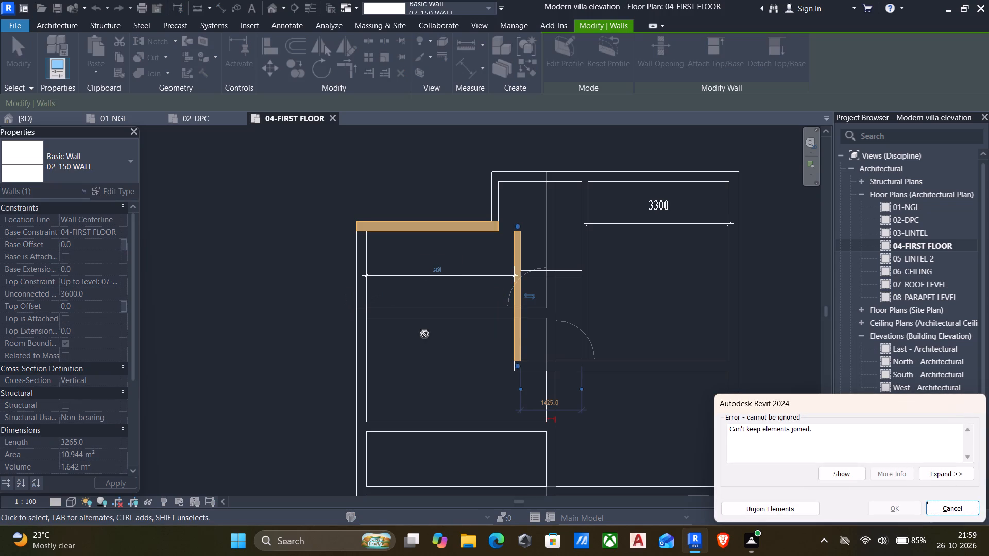
pyautogui.click(750, 508)
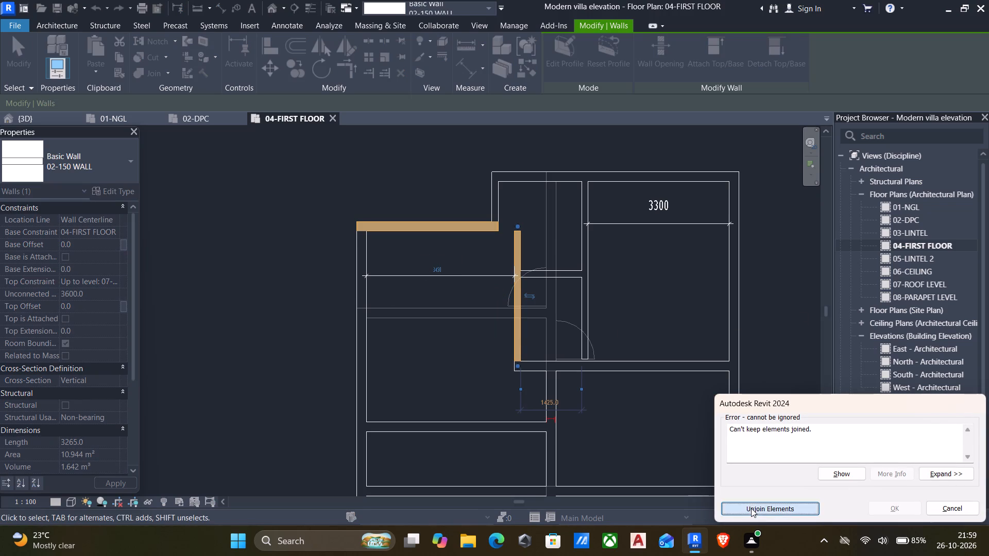
pyautogui.click(314, 300)
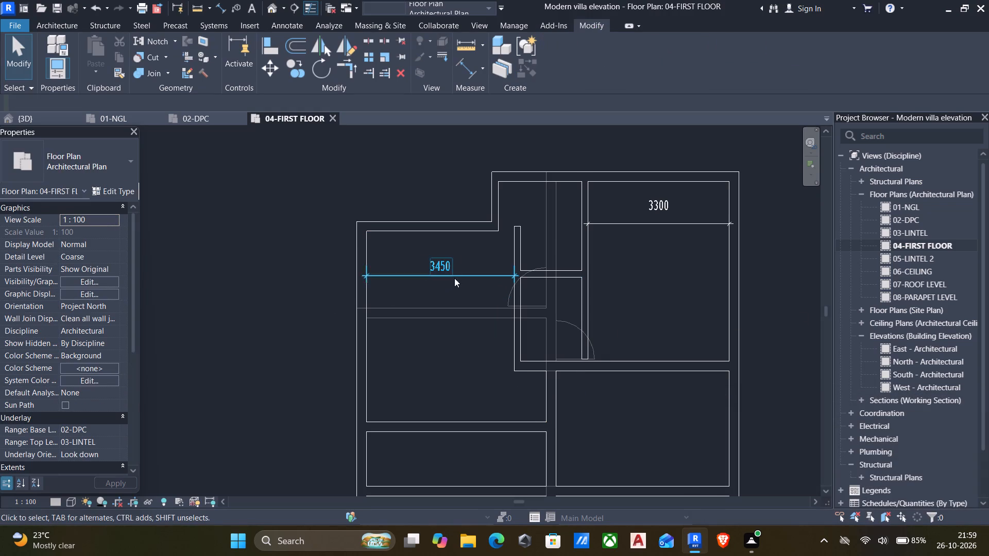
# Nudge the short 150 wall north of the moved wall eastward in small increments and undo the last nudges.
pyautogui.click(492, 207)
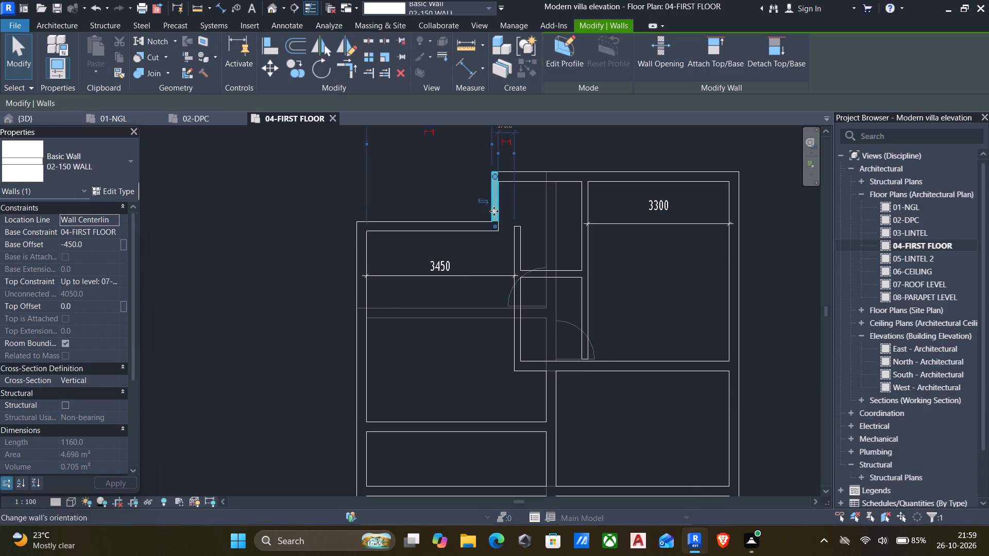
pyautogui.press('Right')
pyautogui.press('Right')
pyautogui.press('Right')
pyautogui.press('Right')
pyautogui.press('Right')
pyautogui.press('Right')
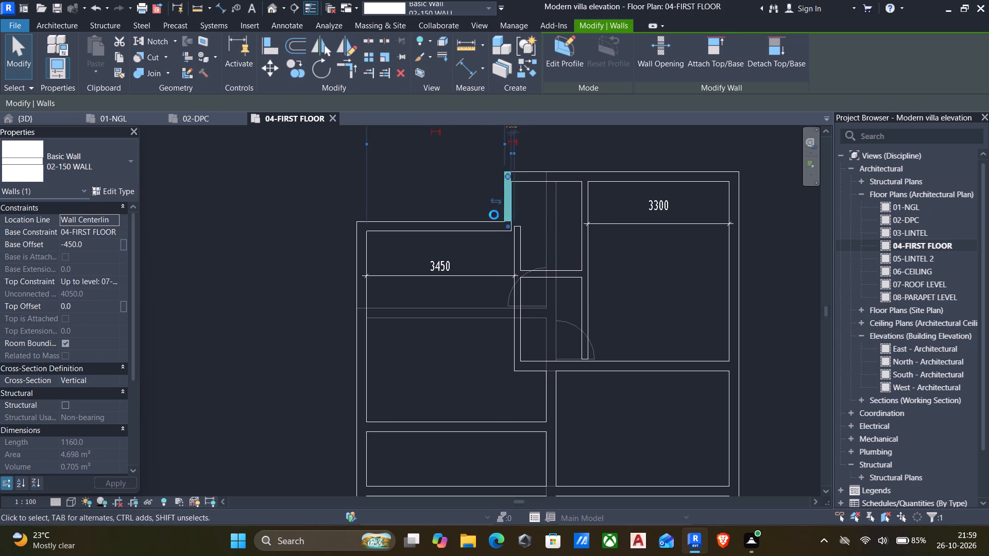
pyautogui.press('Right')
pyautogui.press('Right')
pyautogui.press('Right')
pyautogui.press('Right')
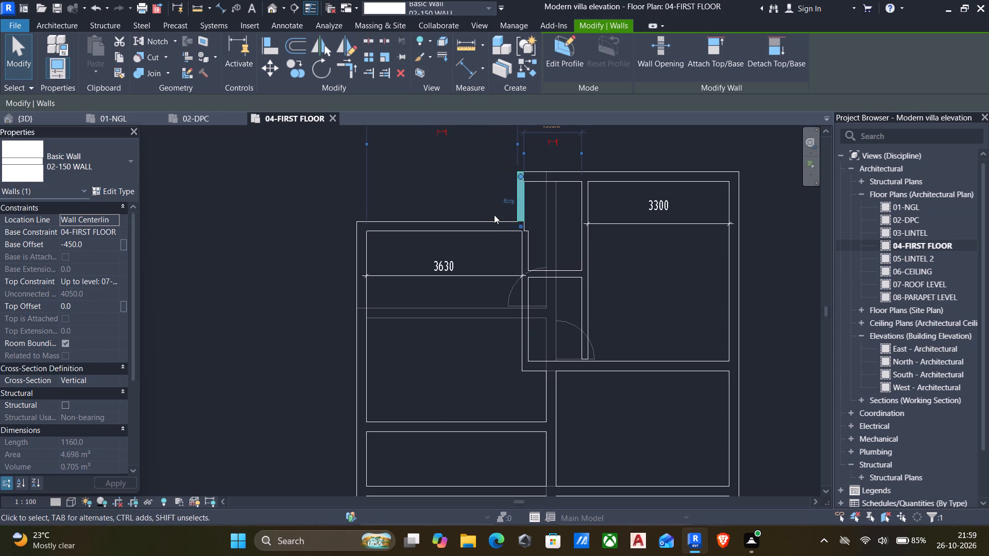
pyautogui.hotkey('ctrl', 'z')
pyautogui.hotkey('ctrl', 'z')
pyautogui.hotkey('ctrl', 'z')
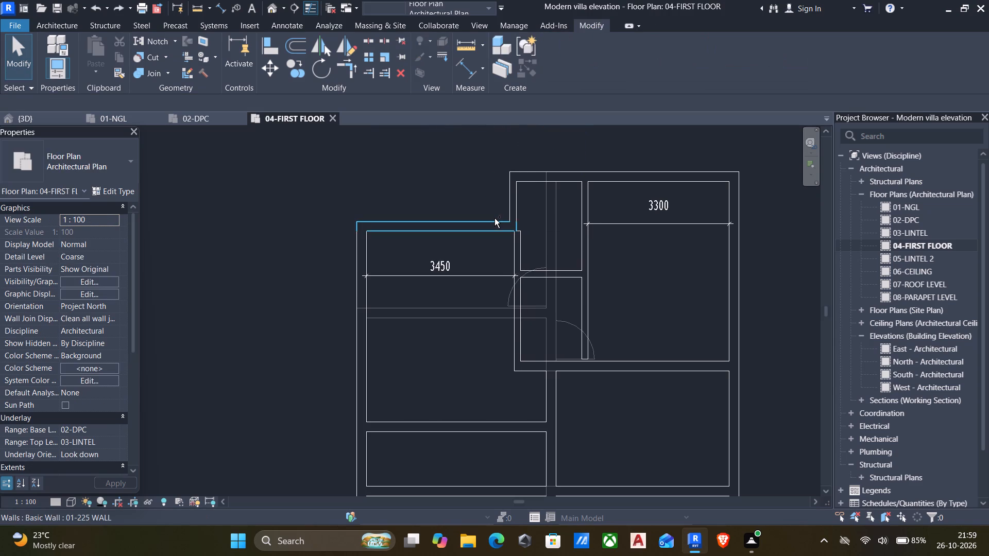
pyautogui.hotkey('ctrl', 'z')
# Shorten the short 150 wall from its south end so it stops clear of the northwest room's north wall.
pyautogui.moveTo(511, 210); pyautogui.dragTo(511, 219)
pyautogui.moveTo(510, 224); pyautogui.dragTo(511, 215)
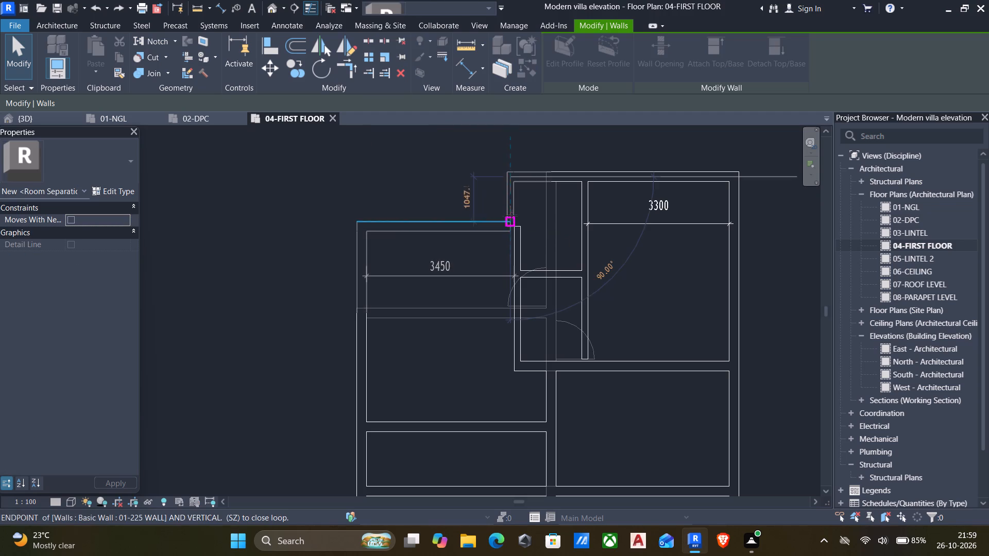
pyautogui.moveTo(511, 215); pyautogui.dragTo(511, 214)
# Trim the northwest room's north wall and its east 150 wall into a corner.
pyautogui.scroll(3, 496, 234)
pyautogui.write('tr')
pyautogui.click(533, 252)
pyautogui.click(497, 223)
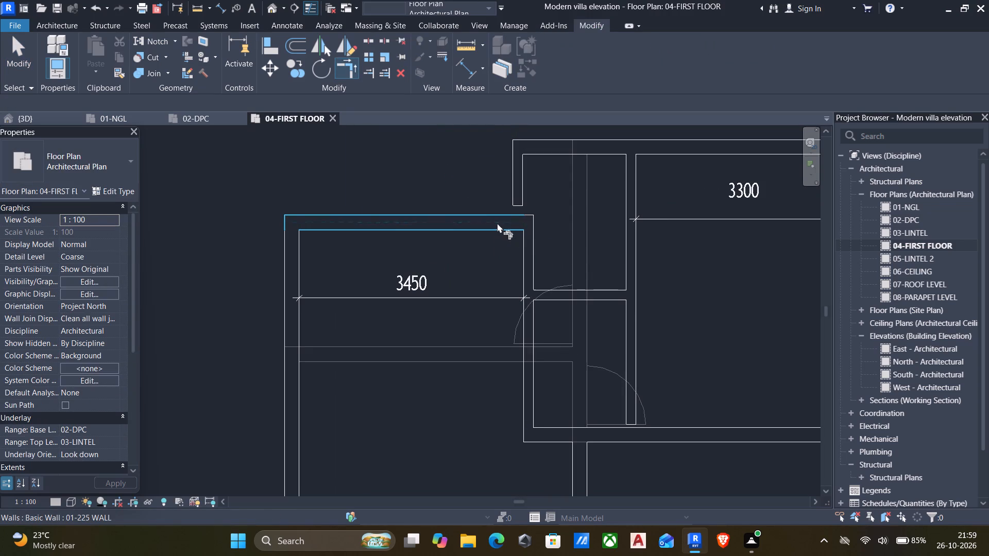
pyautogui.press('Escape')
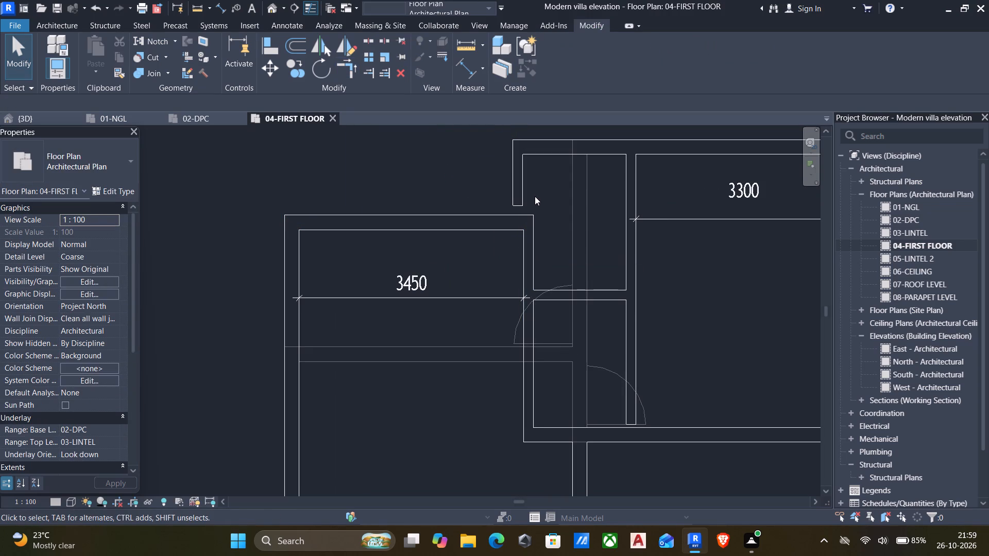
# Align the short 150 wall with the east face of the wall below and its open end with the north wall.
pyautogui.write('al')
pyautogui.click(536, 239)
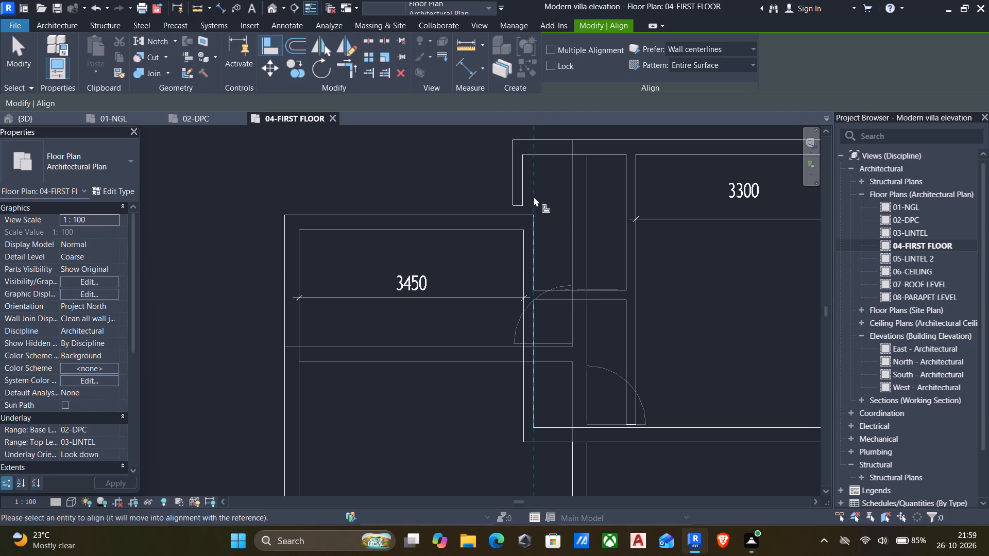
pyautogui.click(524, 190)
pyautogui.click(523, 217)
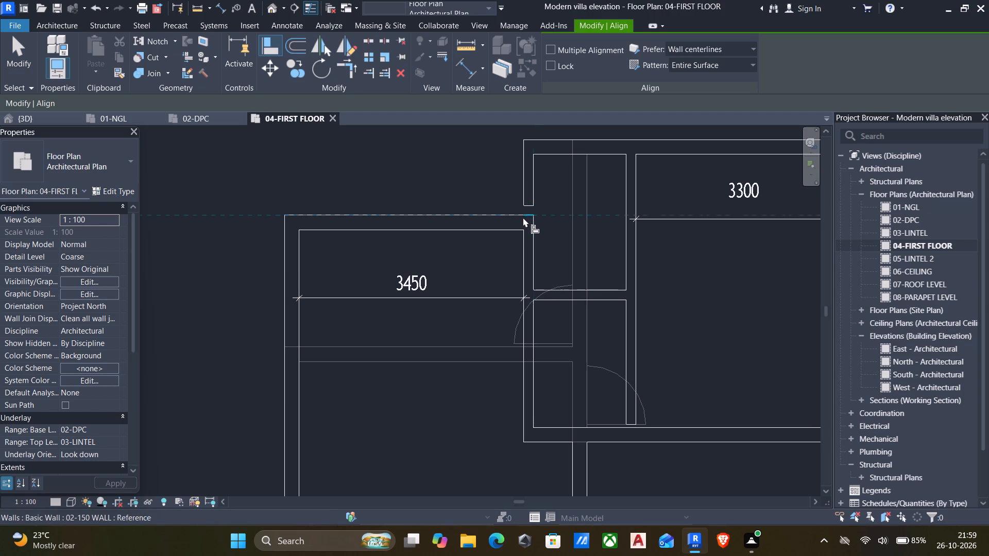
pyautogui.click(526, 206)
pyautogui.scroll(-3, 525, 245)
pyautogui.press('Escape')
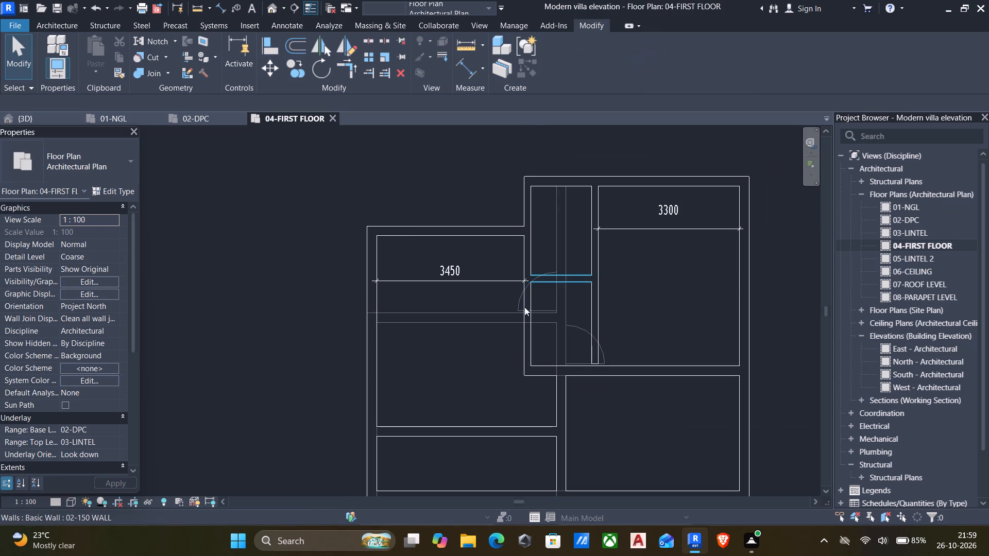
pyautogui.press('Escape')
# Select all matching dimensions in the plan and delete them.
pyautogui.click(491, 278)
pyautogui.press('s')
pyautogui.press('a')
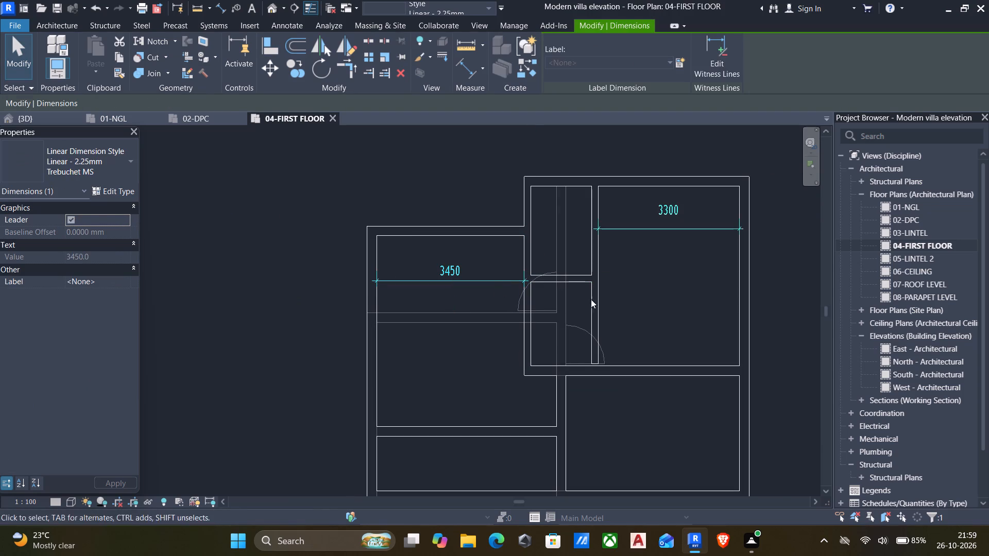
pyautogui.press('Delete')
# Split the central vertical 225 wall between the two horizontal walls bordering the narrow corridor space.
pyautogui.scroll(-4, 611, 310)
pyautogui.moveTo(613, 324); pyautogui.dragTo(599, 309, button='middle')
pyautogui.moveTo(532, 379); pyautogui.dragTo(533, 350, button='middle')
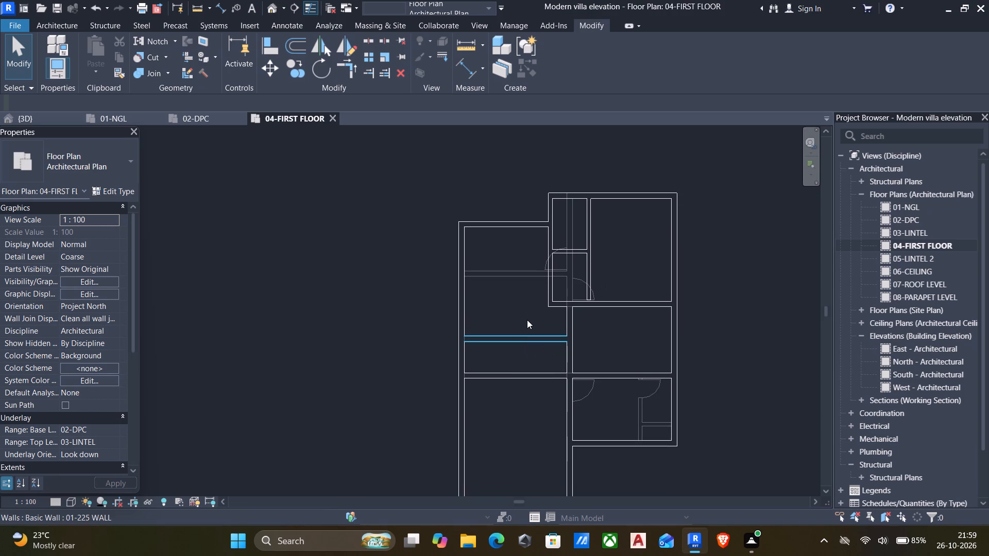
pyautogui.scroll(-4, 517, 324)
pyautogui.moveTo(516, 328); pyautogui.dragTo(514, 305, button='middle')
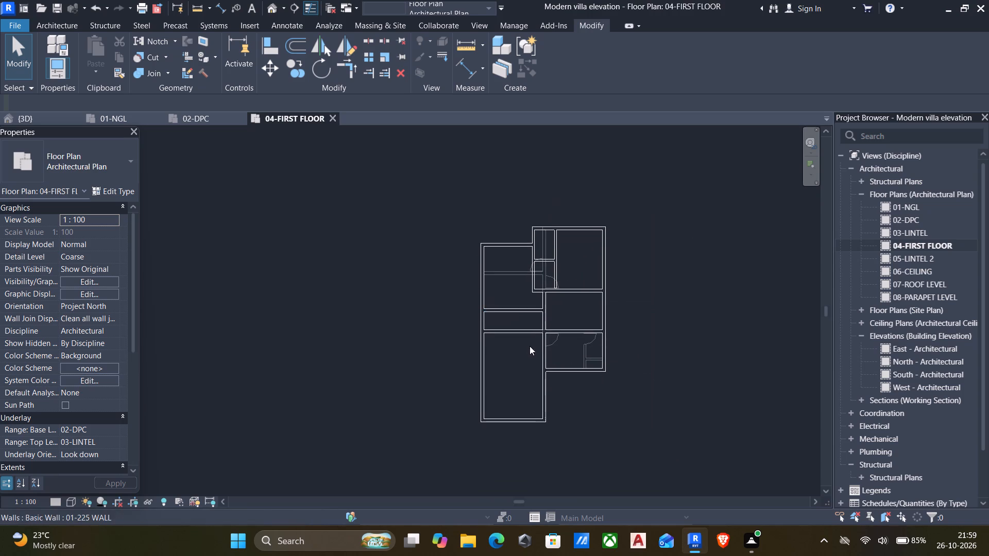
pyautogui.moveTo(531, 347); pyautogui.dragTo(524, 332, button='middle')
pyautogui.scroll(-1, 503, 336)
pyautogui.moveTo(502, 341); pyautogui.dragTo(501, 329, button='middle')
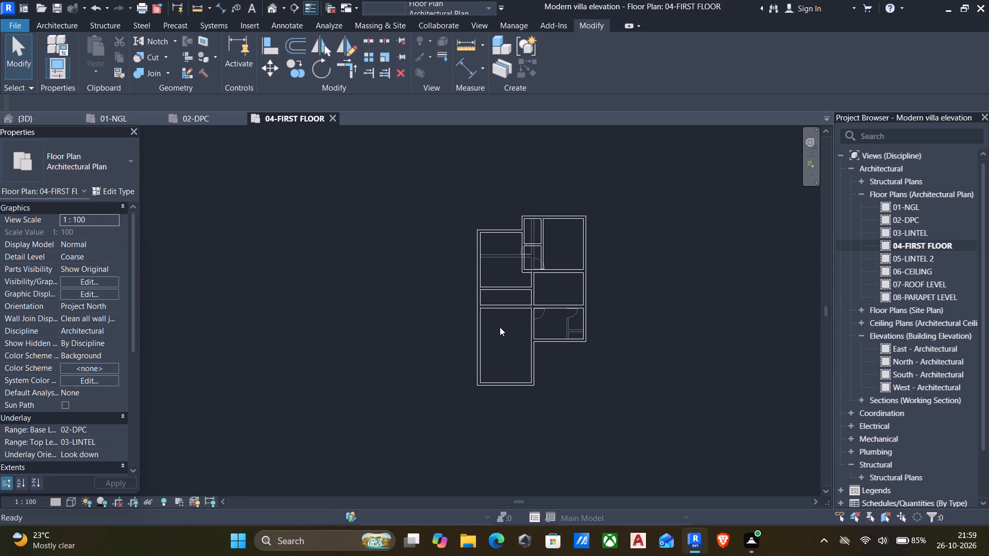
pyautogui.press('s')
pyautogui.press('l')
pyautogui.scroll(3, 534, 319)
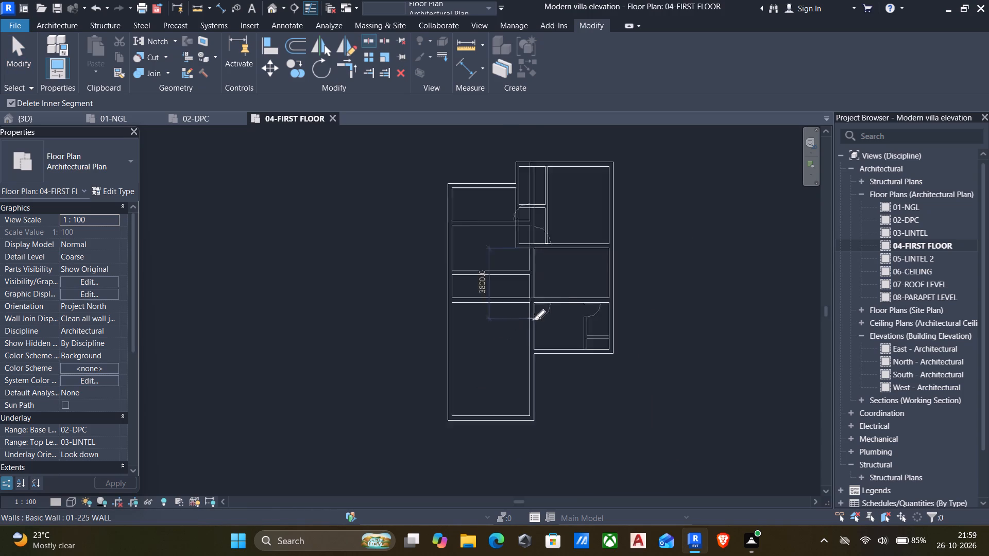
pyautogui.scroll(2, 534, 319)
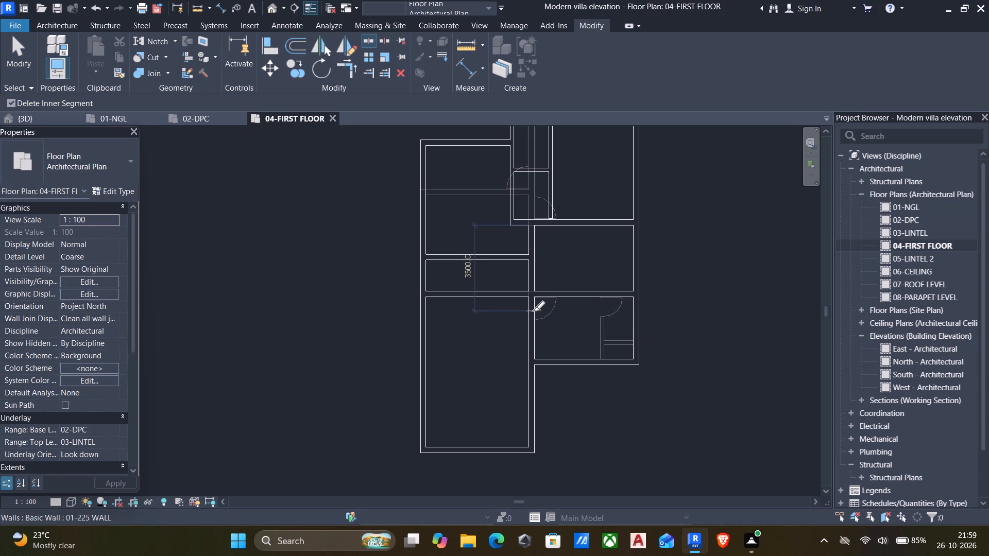
pyautogui.scroll(4, 533, 274)
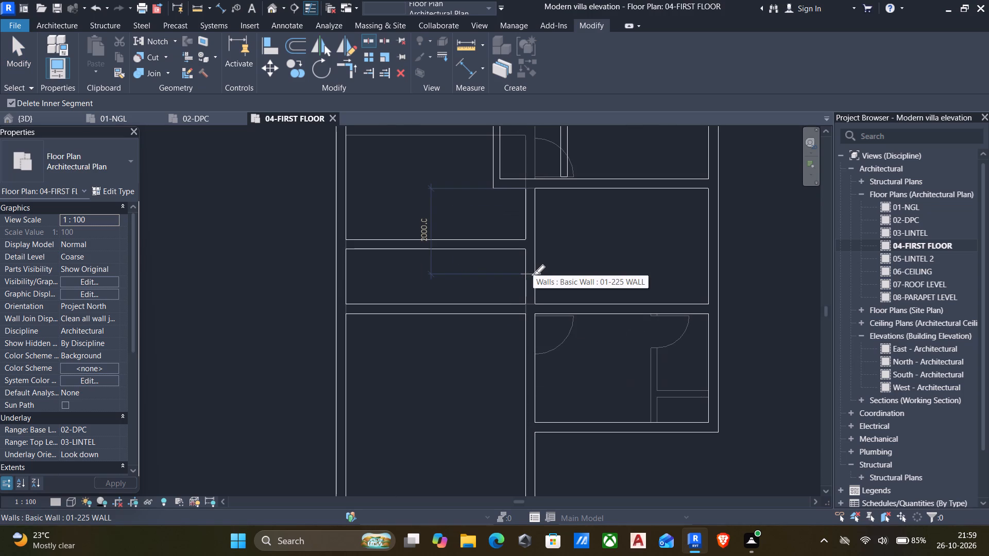
pyautogui.click(533, 274)
pyautogui.press('Escape')
pyautogui.press('Escape')
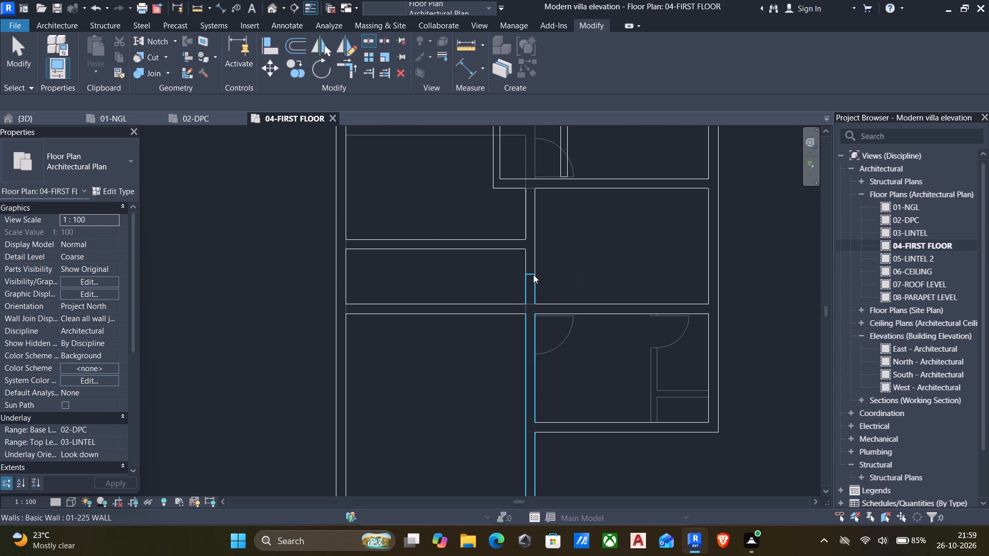
# Trim the upper segment of the split wall into a corner with the corridor's north wall.
pyautogui.write('tr')
pyautogui.click(505, 250)
pyautogui.click(531, 223)
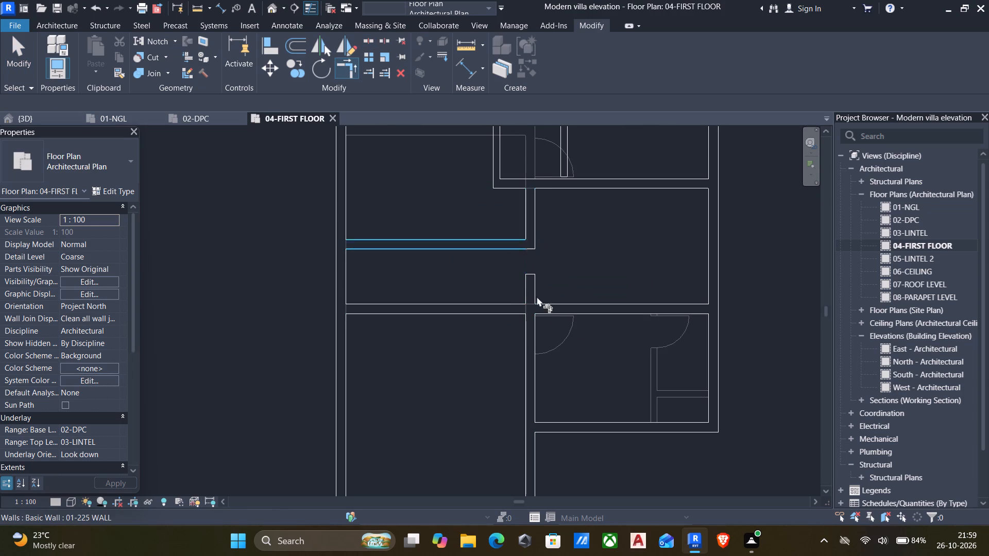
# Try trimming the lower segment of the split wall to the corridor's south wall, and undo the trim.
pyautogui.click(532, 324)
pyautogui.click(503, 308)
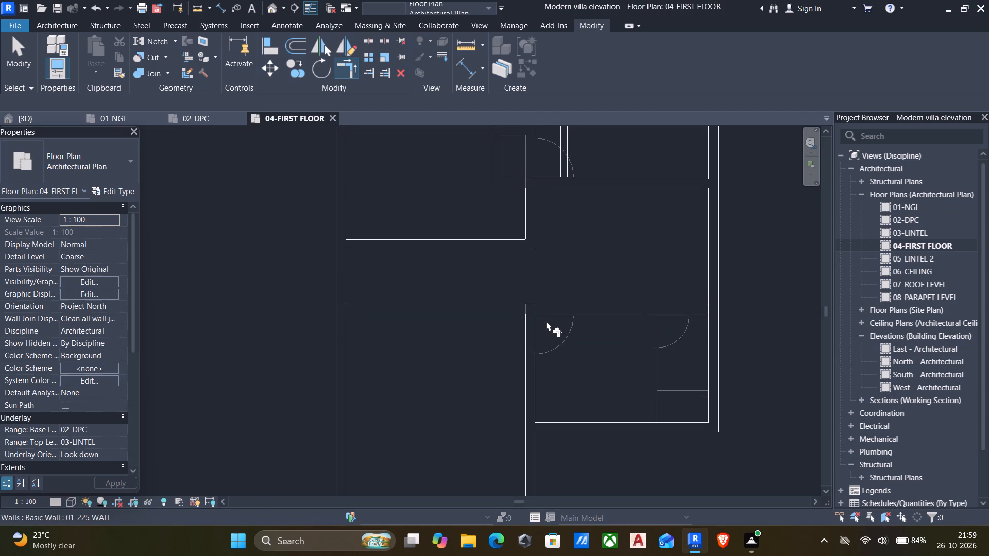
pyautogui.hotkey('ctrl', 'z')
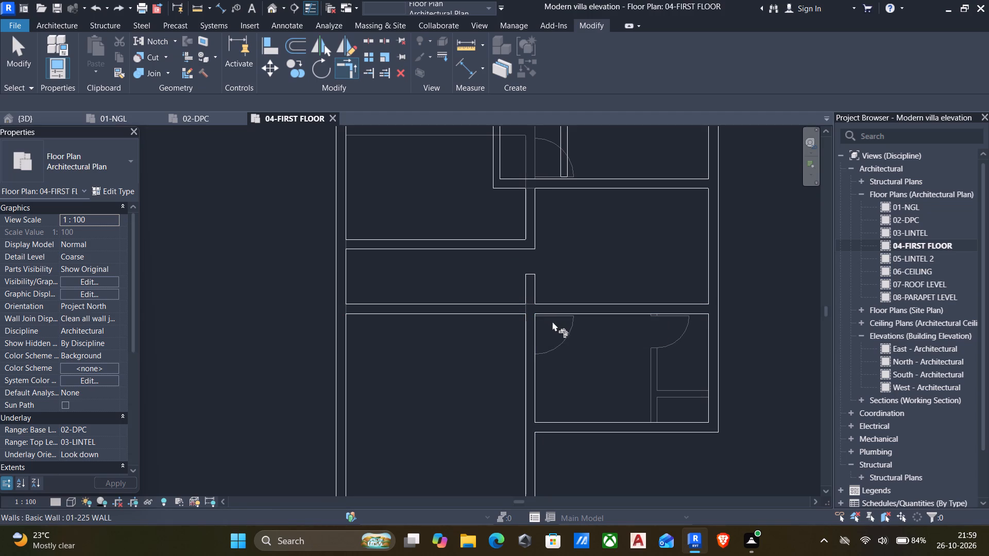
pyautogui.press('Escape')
# Align the lower wall segment's open end with the north face of the corridor's south wall.
pyautogui.write('al')
pyautogui.click(513, 302)
pyautogui.click(531, 277)
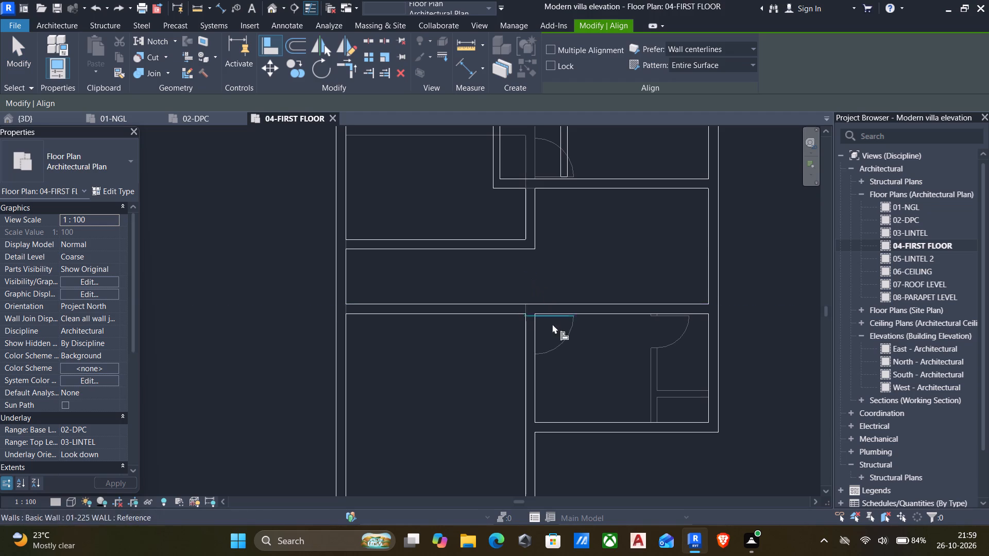
pyautogui.scroll(-4, 548, 336)
pyautogui.moveTo(547, 347); pyautogui.dragTo(547, 334, button='middle')
pyautogui.press('Escape')
pyautogui.press('Escape')
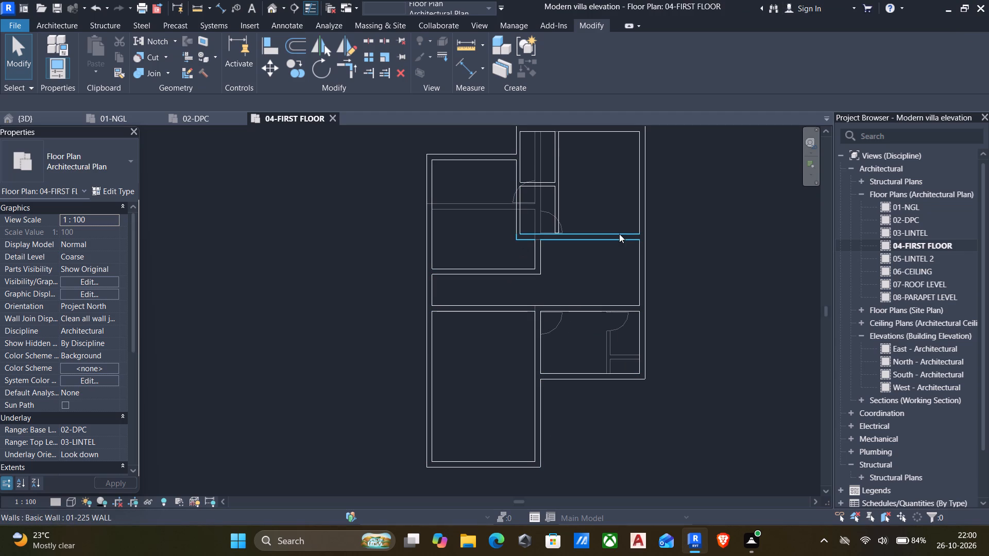
# Place a D1 door in the corridor's north wall, opening into the upper-left room, 200 mm from the central vertical wall.
pyautogui.scroll(-3, 516, 203)
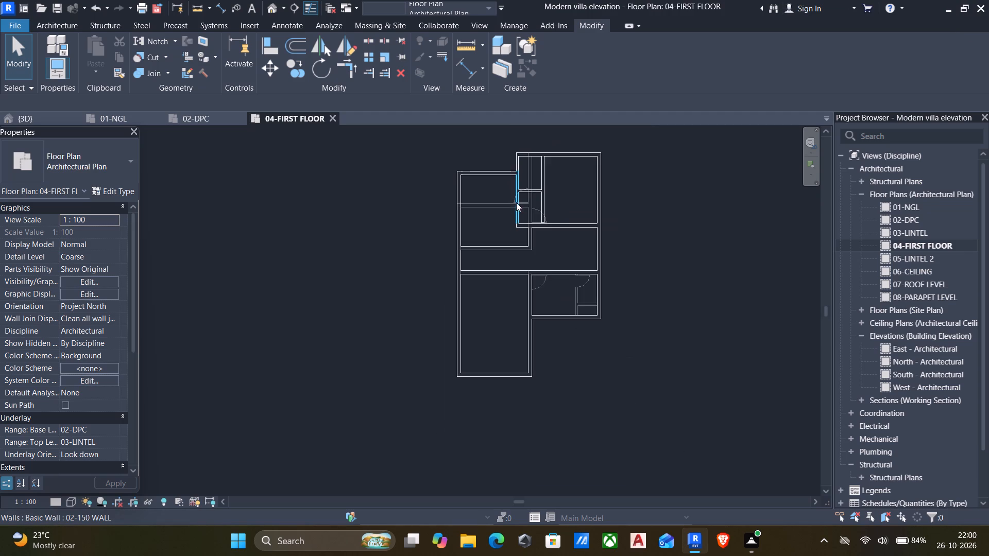
pyautogui.moveTo(517, 207); pyautogui.dragTo(525, 272, button='middle')
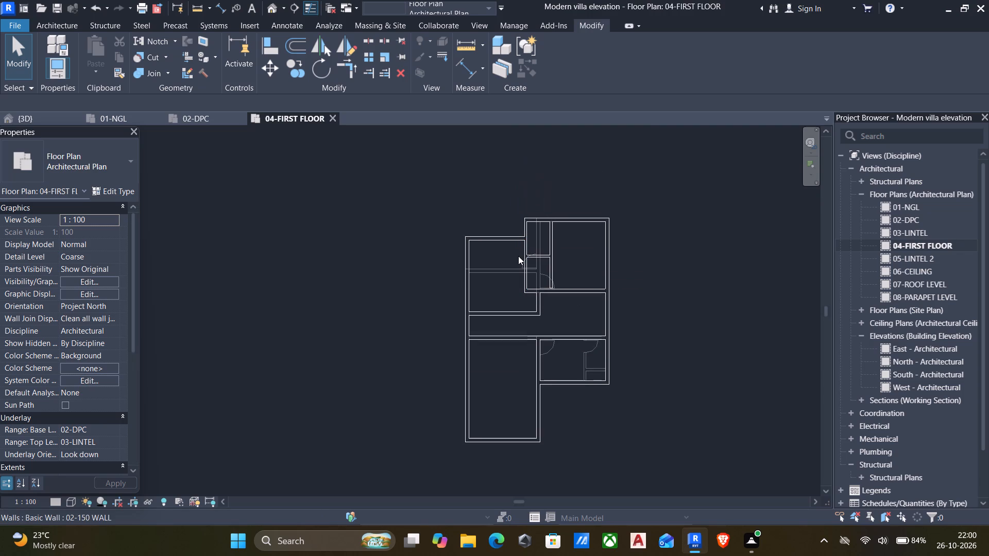
pyautogui.write('dr')
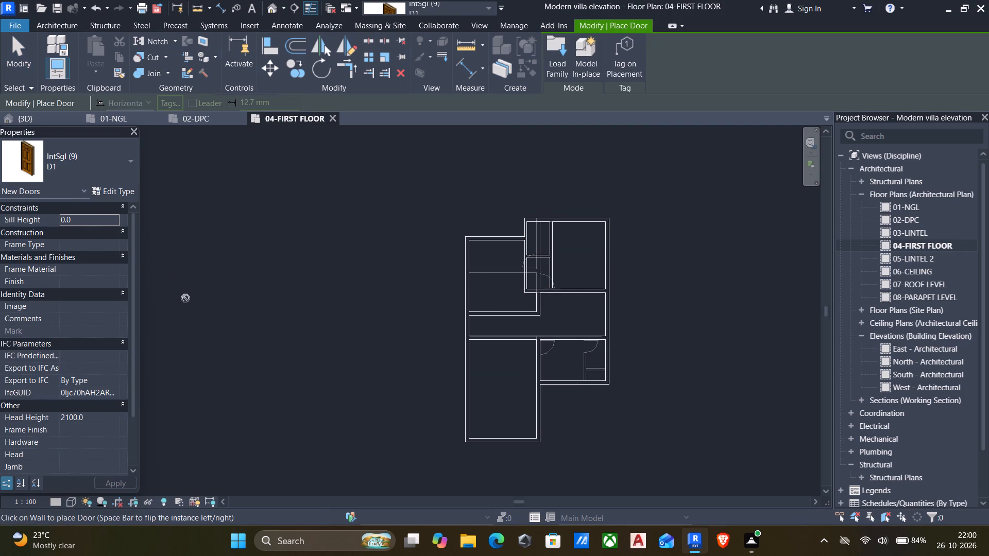
pyautogui.scroll(4, 553, 318)
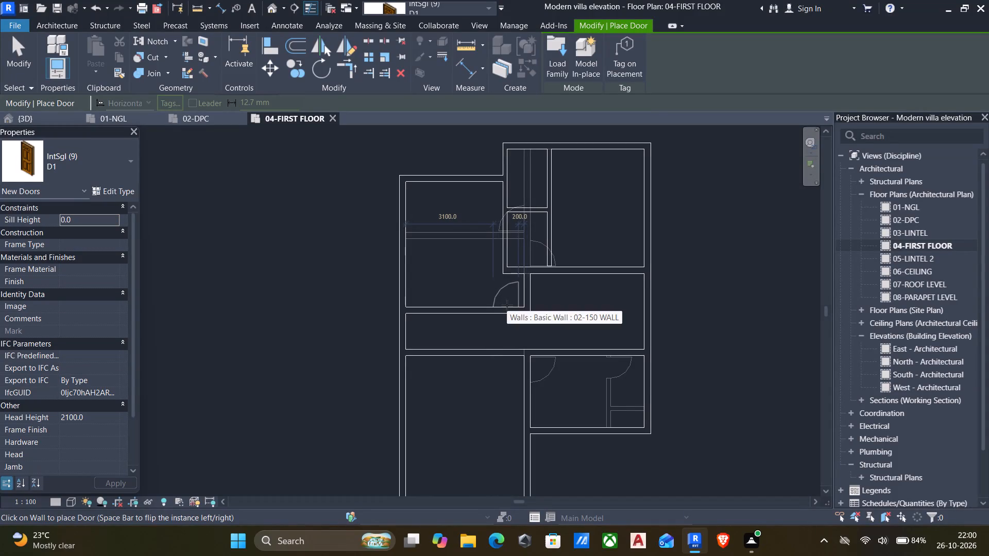
pyautogui.click(507, 305)
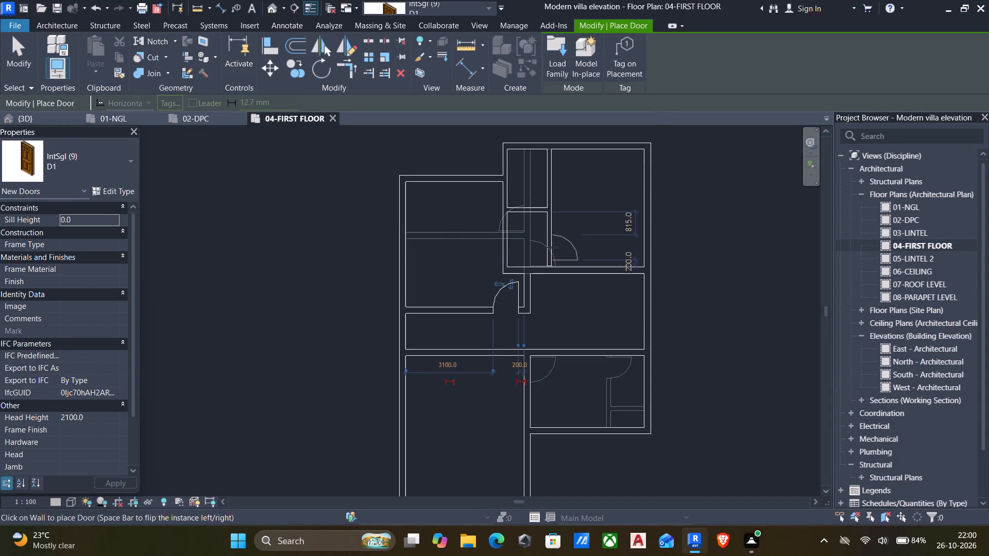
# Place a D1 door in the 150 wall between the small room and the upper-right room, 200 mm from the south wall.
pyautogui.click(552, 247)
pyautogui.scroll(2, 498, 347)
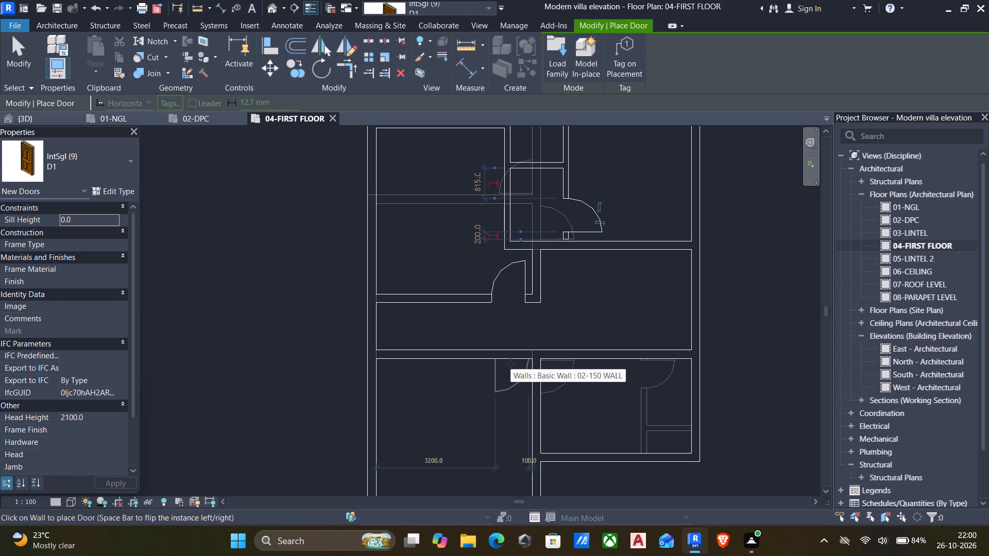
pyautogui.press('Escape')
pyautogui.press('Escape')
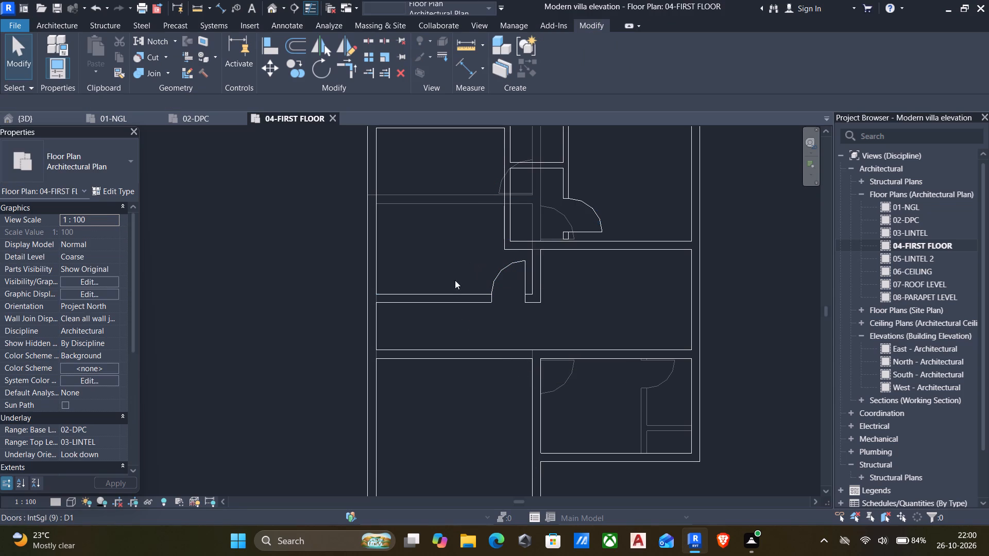
# Draw a vertical 01-225 wall across the corridor's west end, about 1740 mm from the exterior west wall.
pyautogui.click(449, 293)
pyautogui.write('cs')
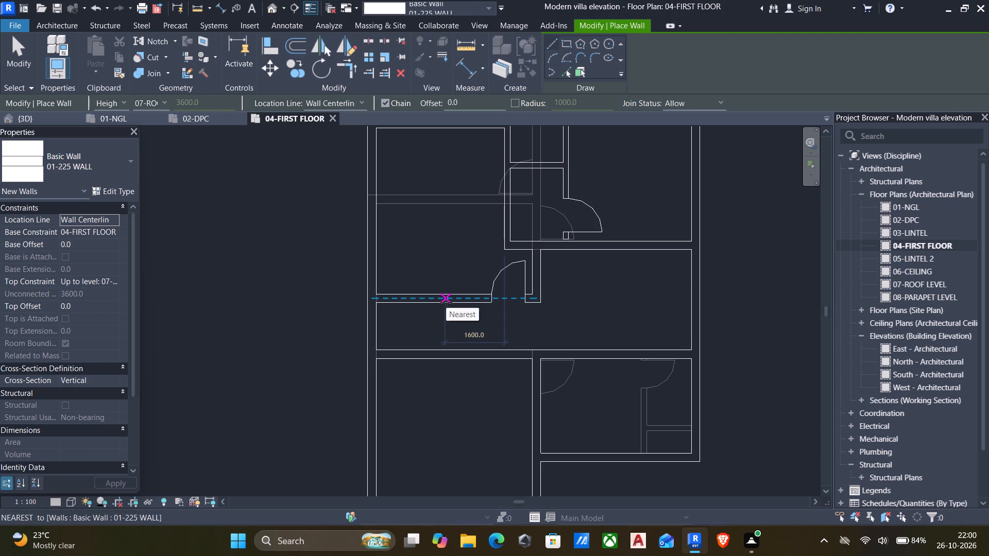
pyautogui.click(446, 307)
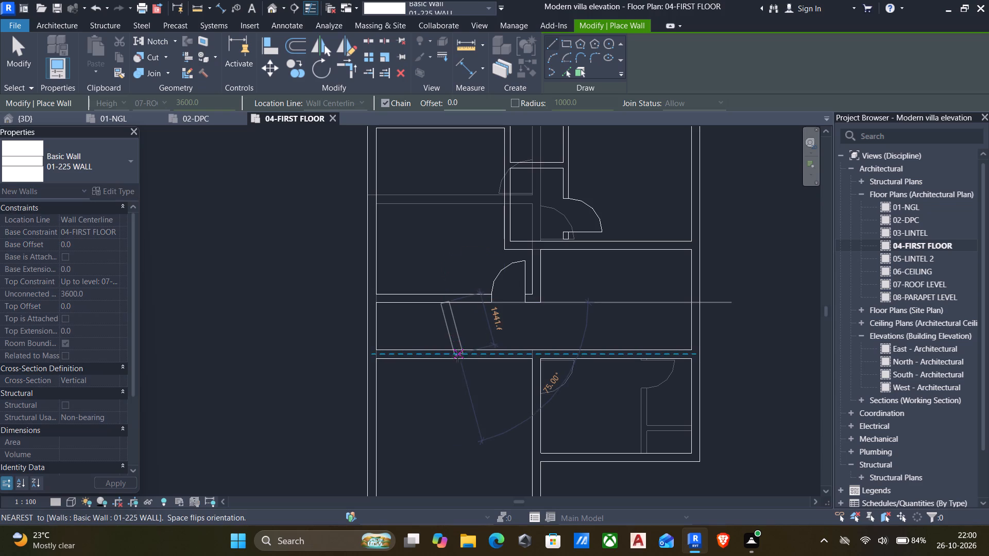
pyautogui.click(447, 349)
pyautogui.press('Escape')
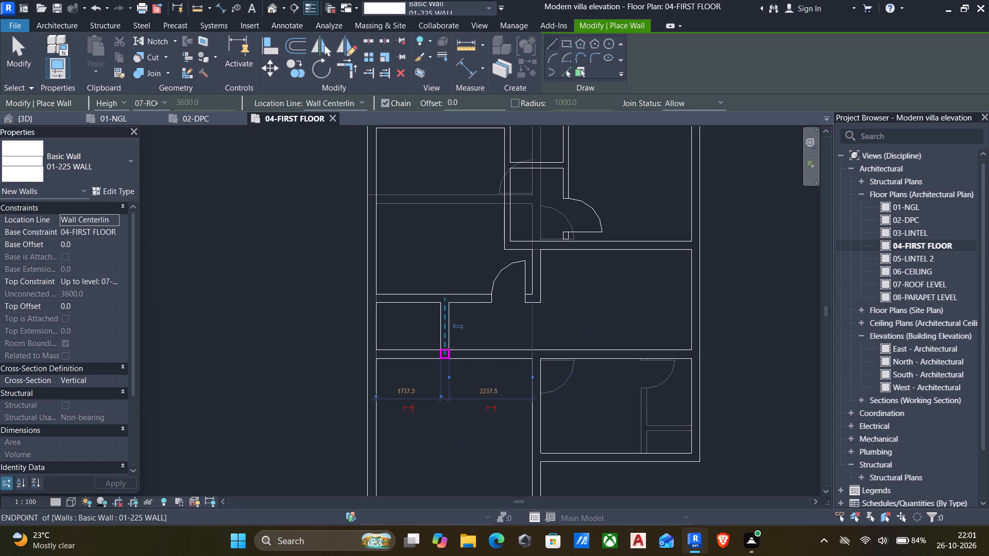
pyautogui.press('Escape')
# Place a matching D1 door in the corridor's south wall opposite the north door, swinging into the lower-left room, 200 mm from the central wall.
pyautogui.click(498, 282)
pyautogui.press('c')
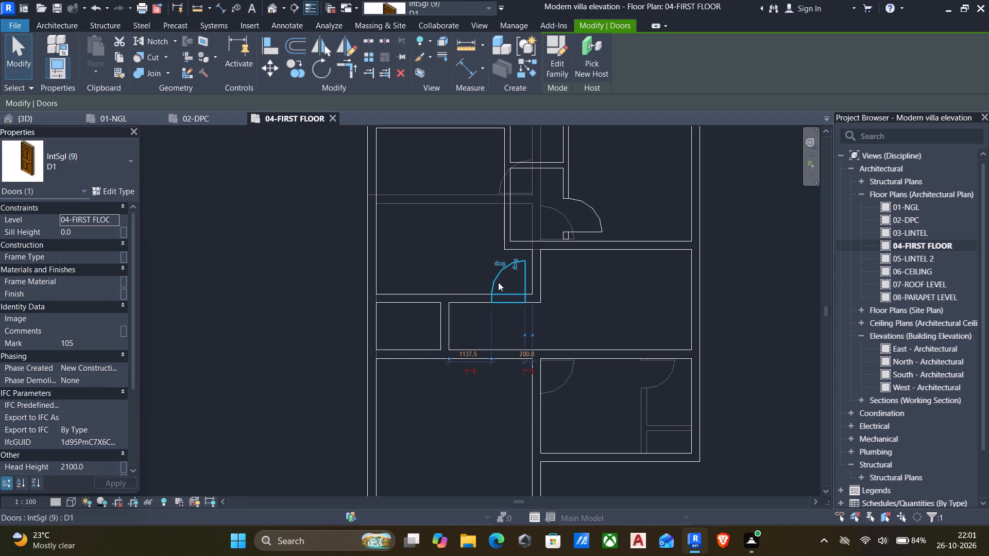
pyautogui.press('s')
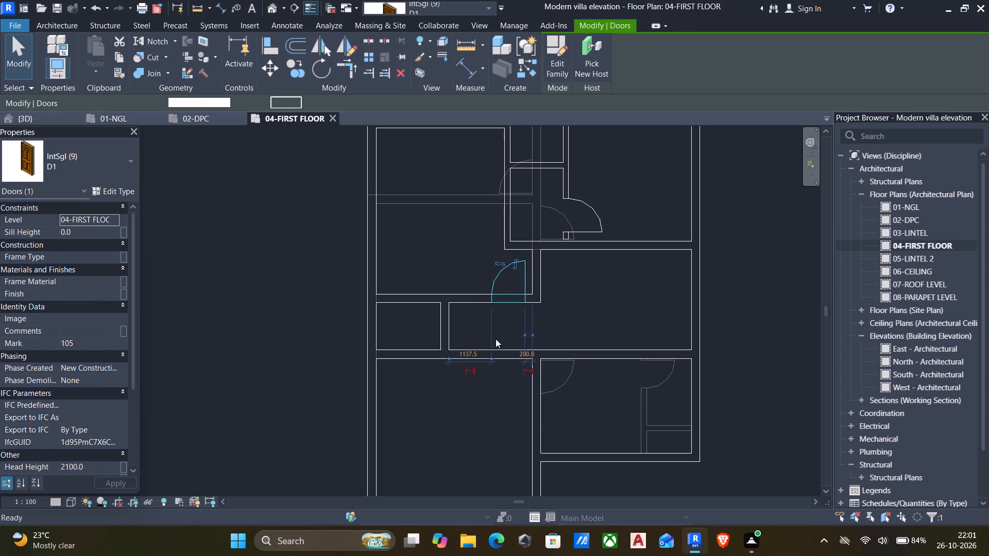
pyautogui.press('space')
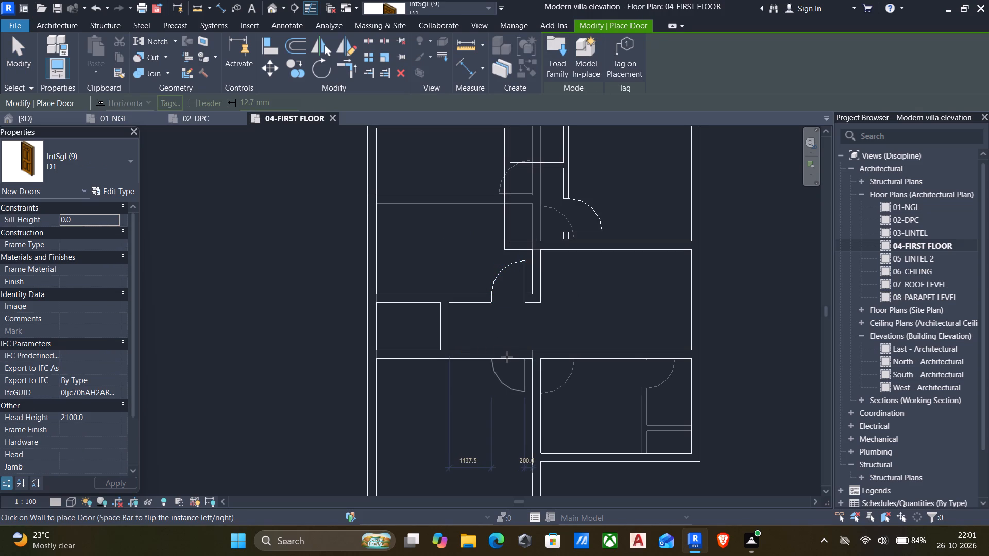
pyautogui.click(508, 355)
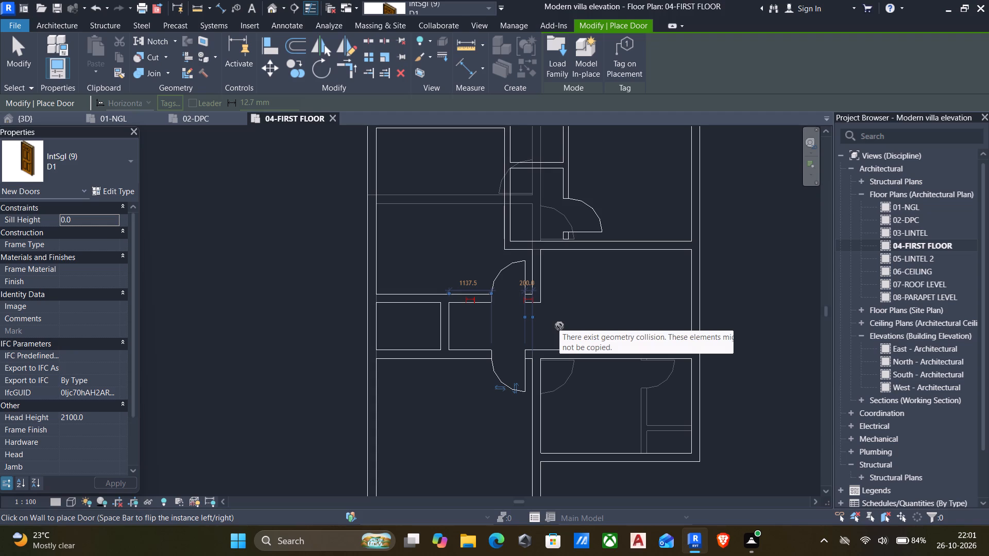
pyautogui.scroll(-3, 572, 371)
pyautogui.moveTo(573, 371); pyautogui.dragTo(540, 440, button='middle')
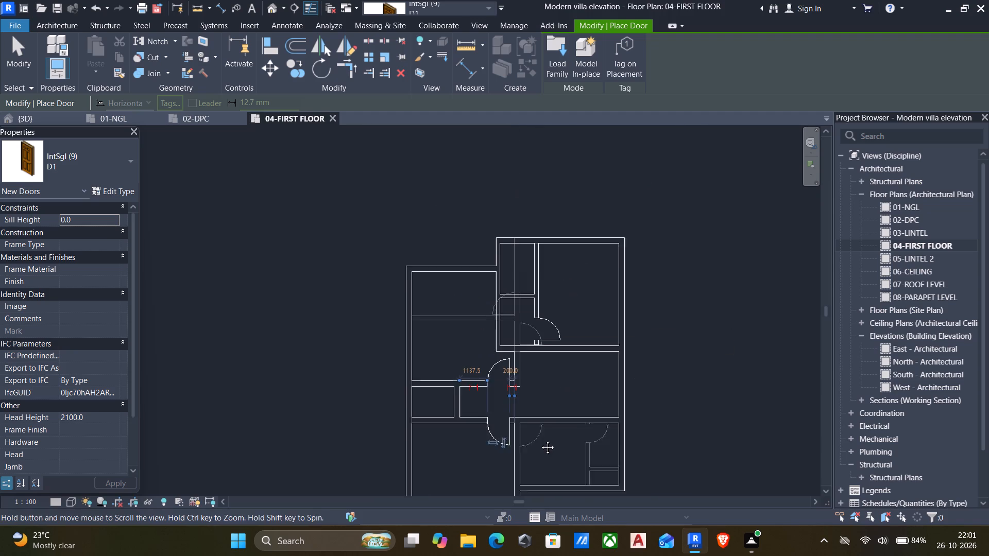
pyautogui.moveTo(540, 440); pyautogui.dragTo(540, 443, button='middle')
pyautogui.scroll(9, 579, 370)
pyautogui.press('Escape')
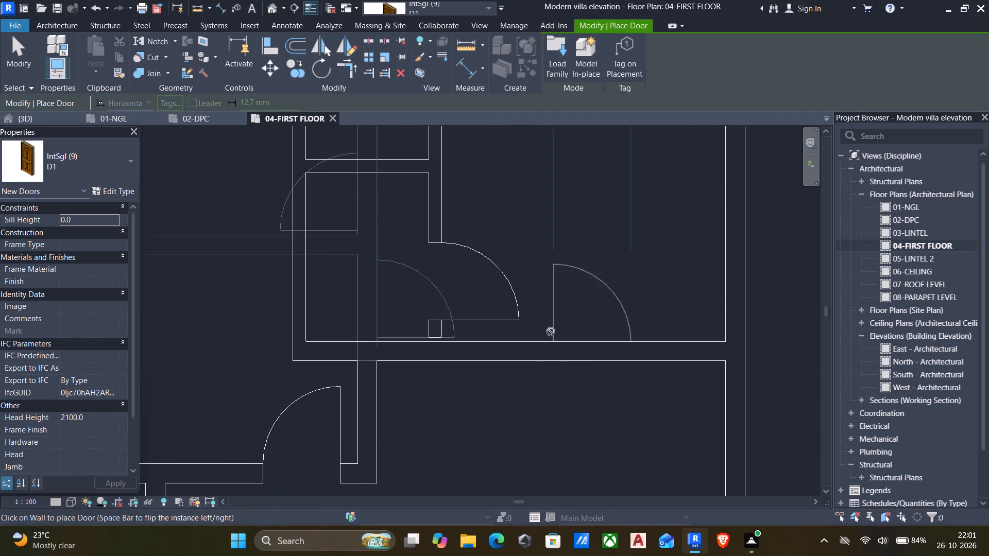
pyautogui.press('Escape')
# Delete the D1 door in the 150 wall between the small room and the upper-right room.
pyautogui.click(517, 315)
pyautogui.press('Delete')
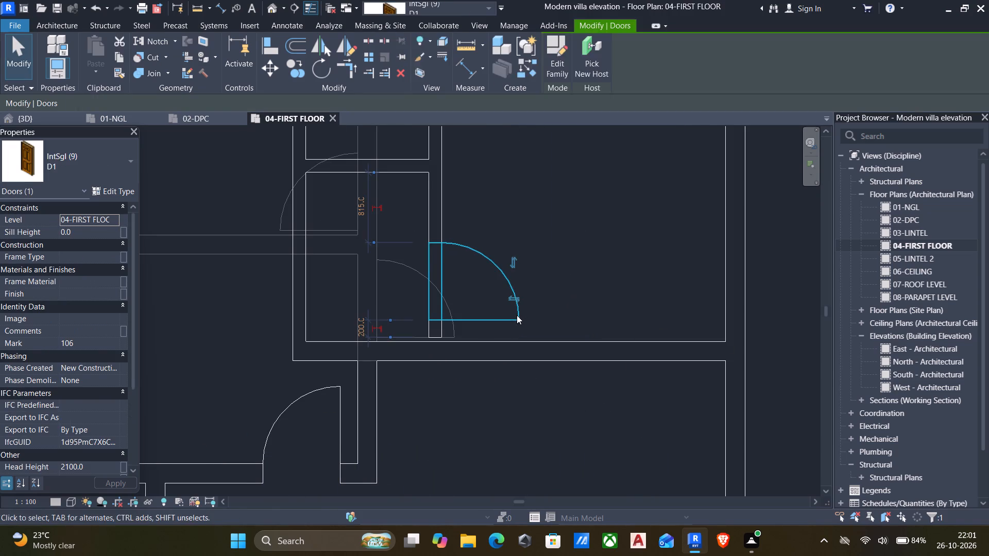
# Extend the lower end of the vertical 02-150 wall to meet the upper-right room's south wall.
pyautogui.scroll(4, 434, 333)
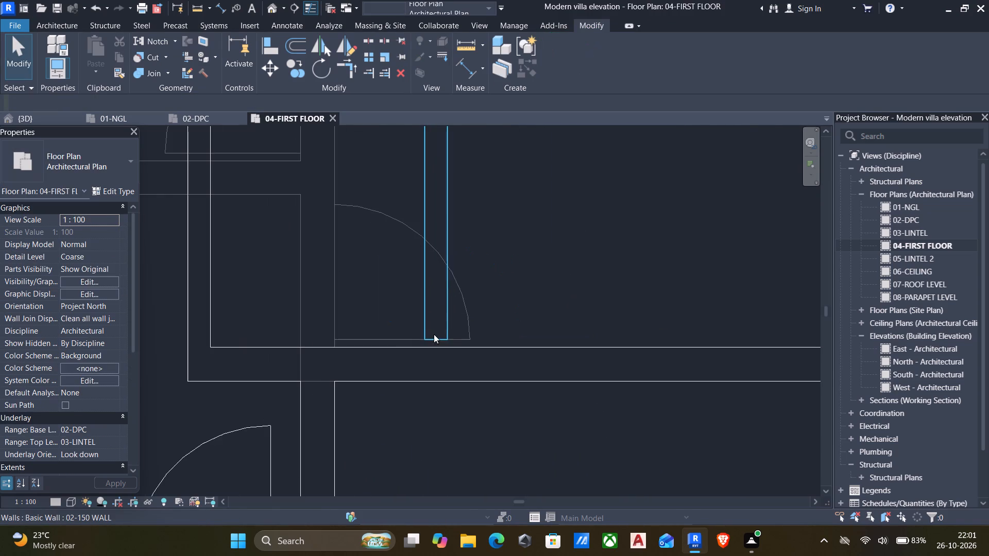
pyautogui.click(434, 334)
pyautogui.moveTo(436, 340); pyautogui.dragTo(435, 345)
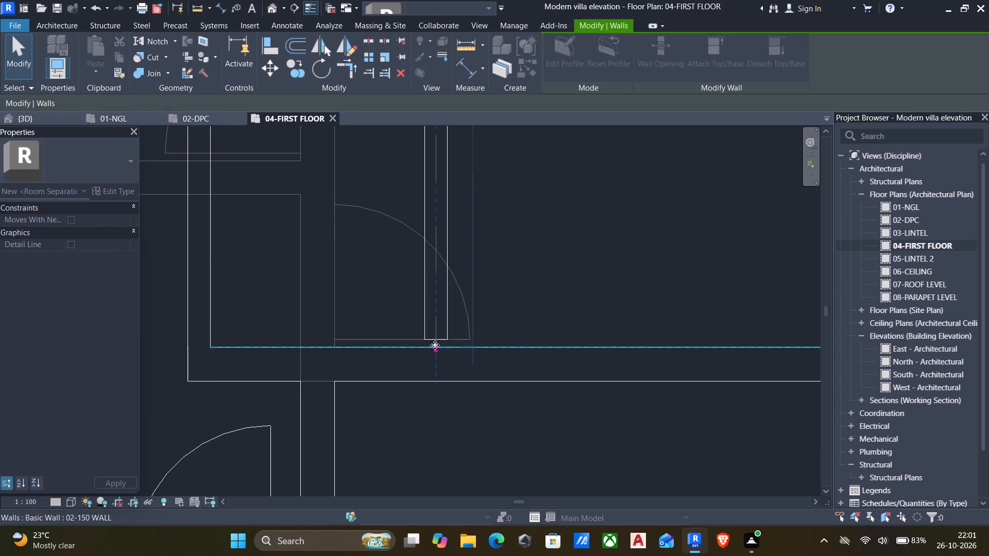
pyautogui.moveTo(456, 441); pyautogui.dragTo(459, 436)
# Place a D1 door in the upper-right room's south wall, hinged beside the 150 wall with a 20 mm offset and opening inward.
pyautogui.click(261, 443)
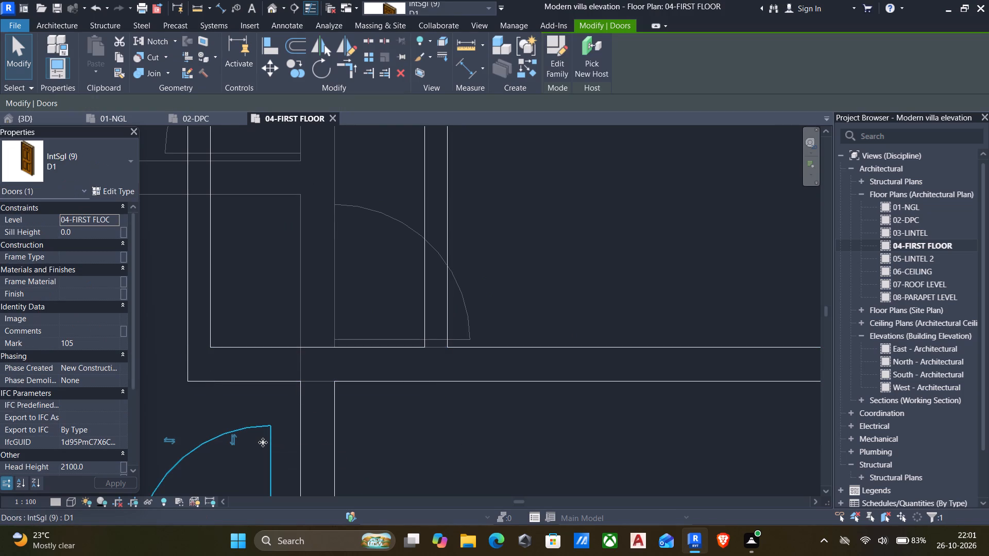
pyautogui.press('c')
pyautogui.press('s')
pyautogui.scroll(-1, 419, 431)
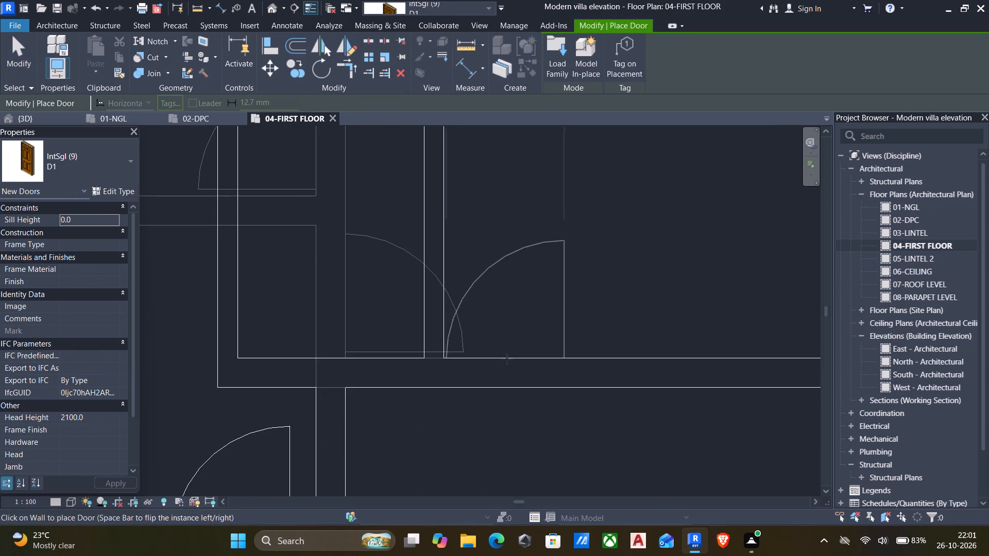
pyautogui.press('space')
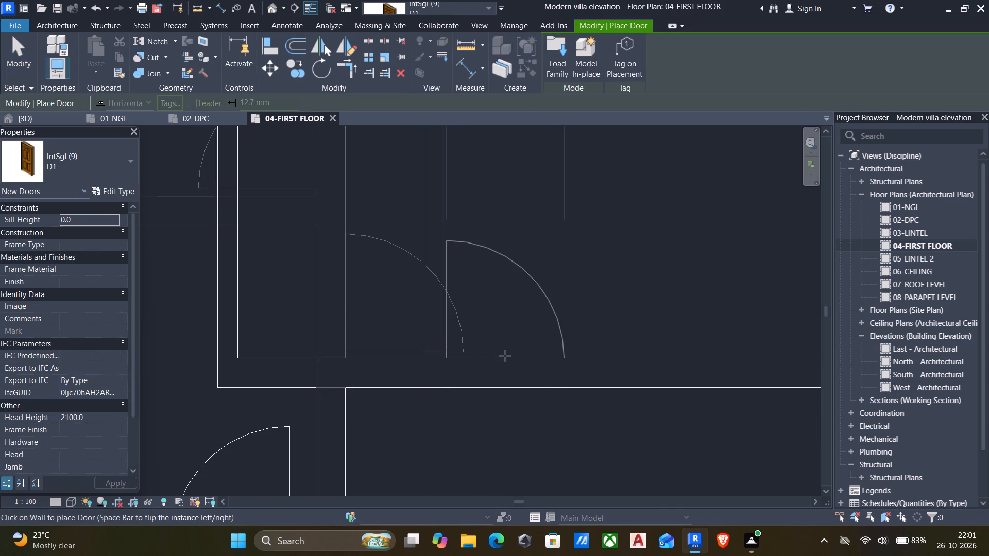
pyautogui.click(505, 356)
pyautogui.scroll(-5, 503, 359)
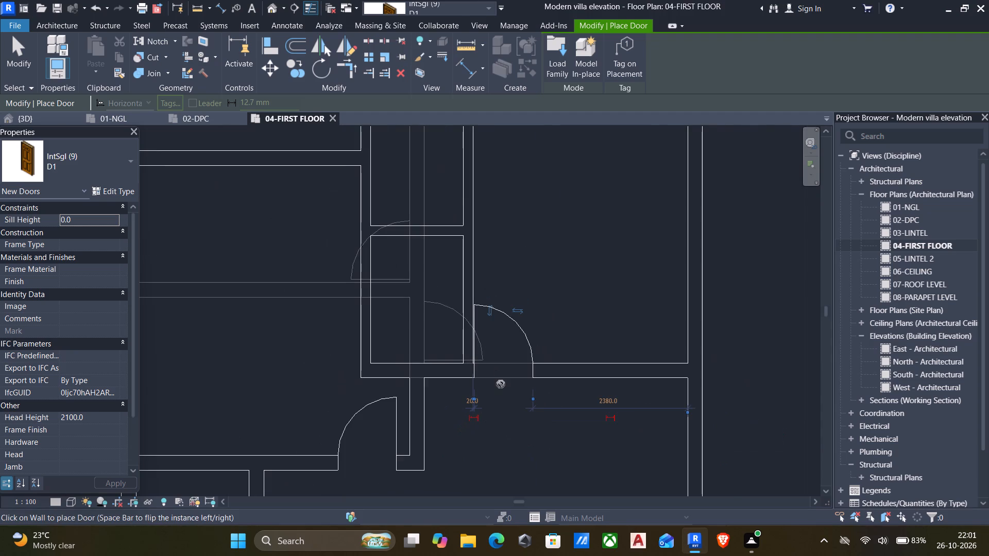
pyautogui.scroll(-5, 501, 373)
pyautogui.press('Escape')
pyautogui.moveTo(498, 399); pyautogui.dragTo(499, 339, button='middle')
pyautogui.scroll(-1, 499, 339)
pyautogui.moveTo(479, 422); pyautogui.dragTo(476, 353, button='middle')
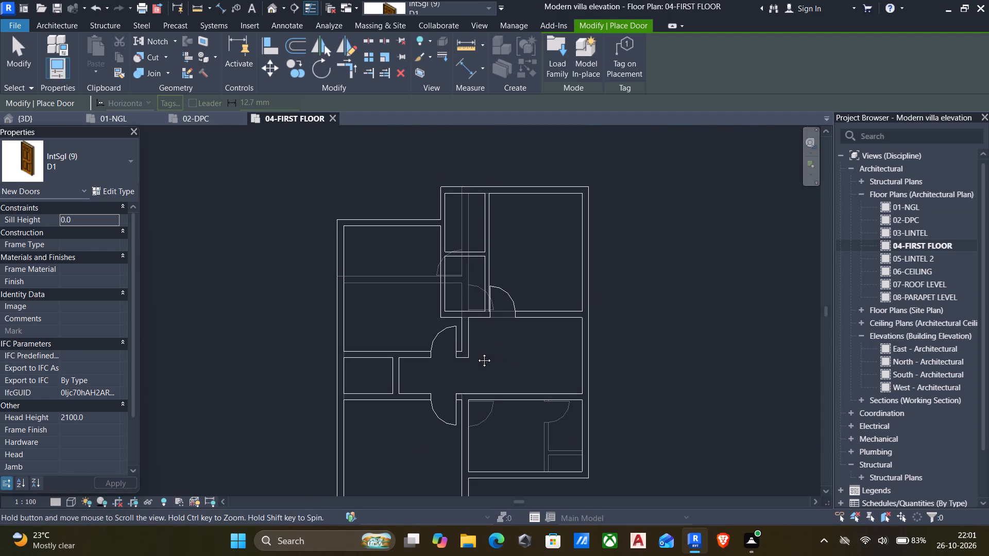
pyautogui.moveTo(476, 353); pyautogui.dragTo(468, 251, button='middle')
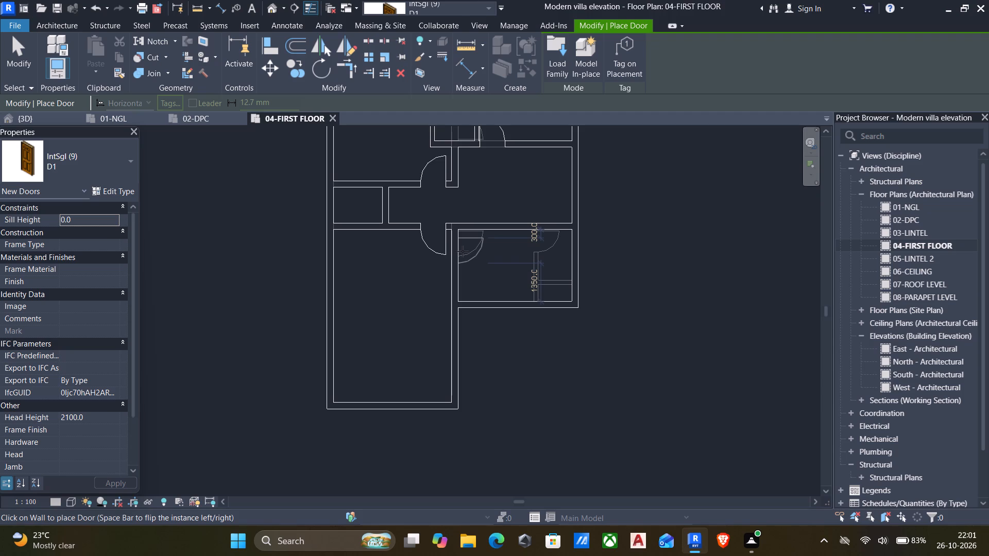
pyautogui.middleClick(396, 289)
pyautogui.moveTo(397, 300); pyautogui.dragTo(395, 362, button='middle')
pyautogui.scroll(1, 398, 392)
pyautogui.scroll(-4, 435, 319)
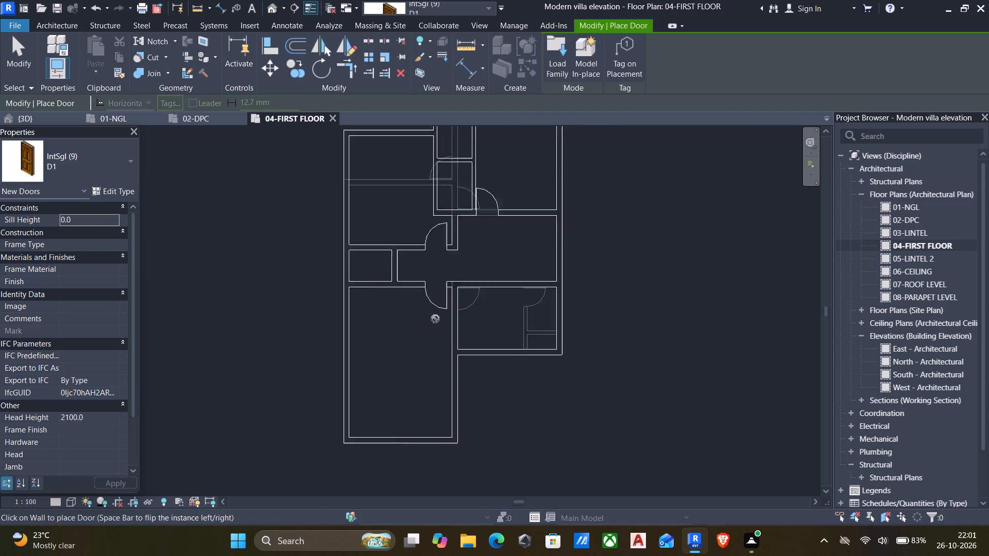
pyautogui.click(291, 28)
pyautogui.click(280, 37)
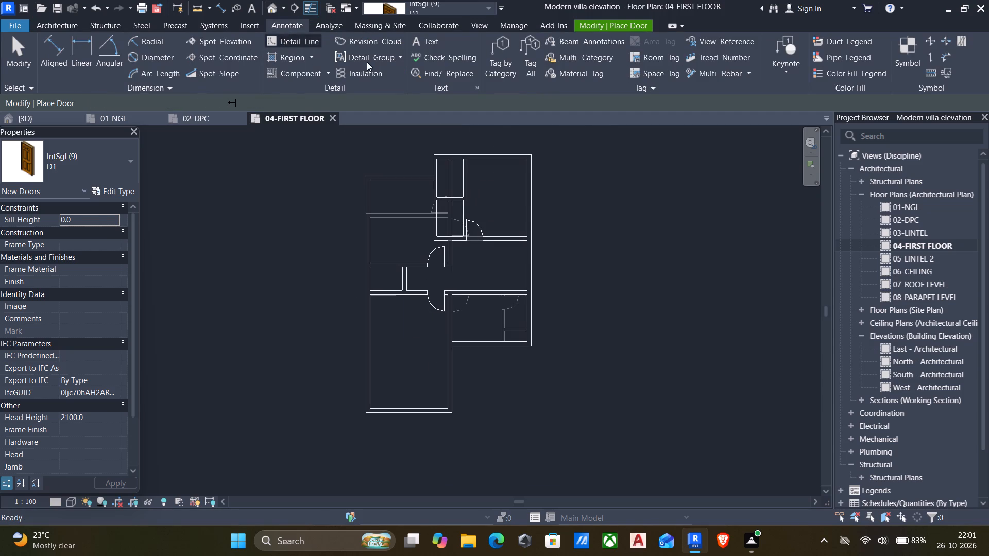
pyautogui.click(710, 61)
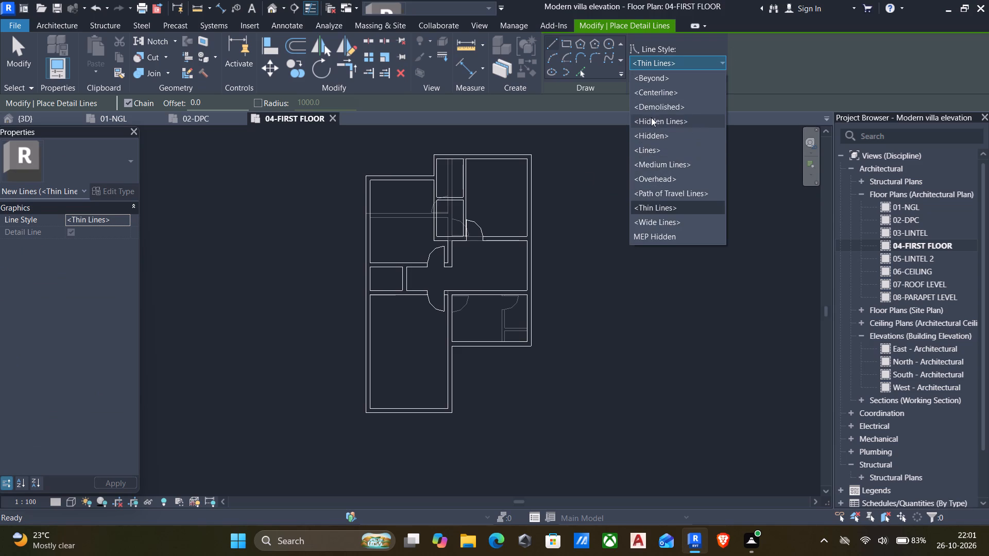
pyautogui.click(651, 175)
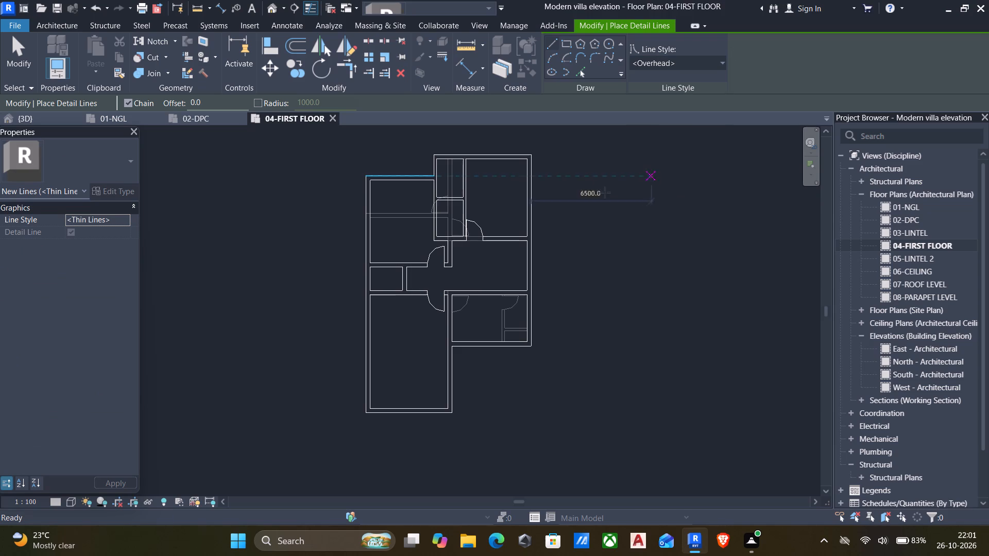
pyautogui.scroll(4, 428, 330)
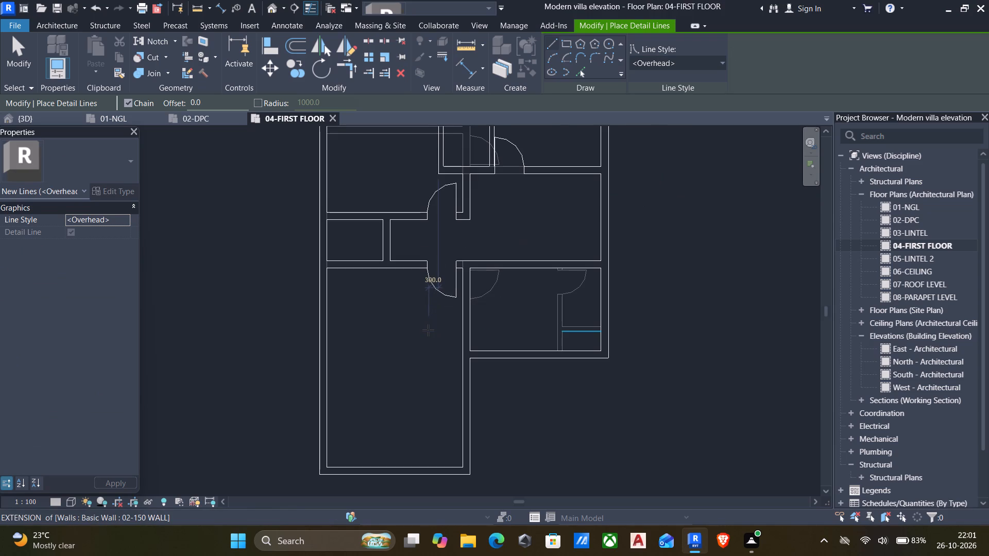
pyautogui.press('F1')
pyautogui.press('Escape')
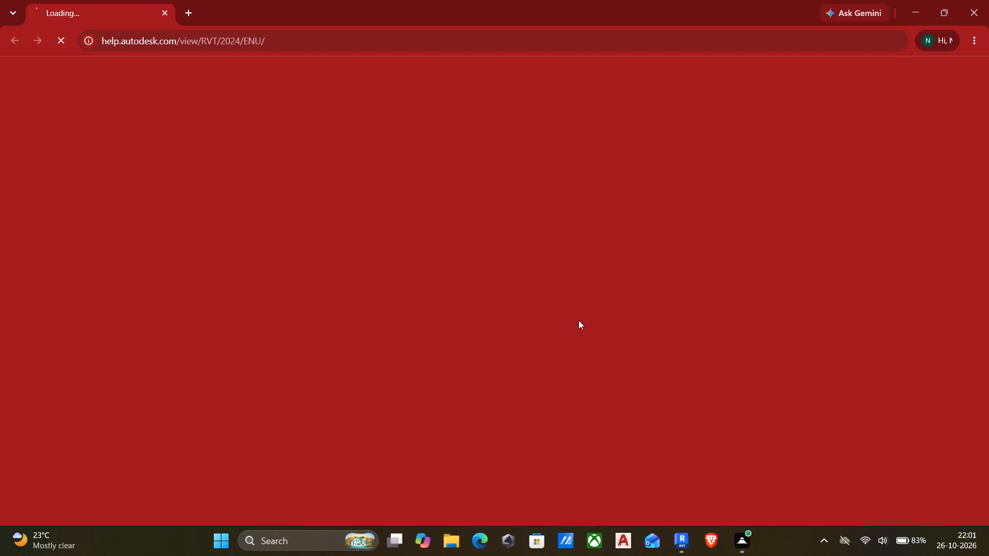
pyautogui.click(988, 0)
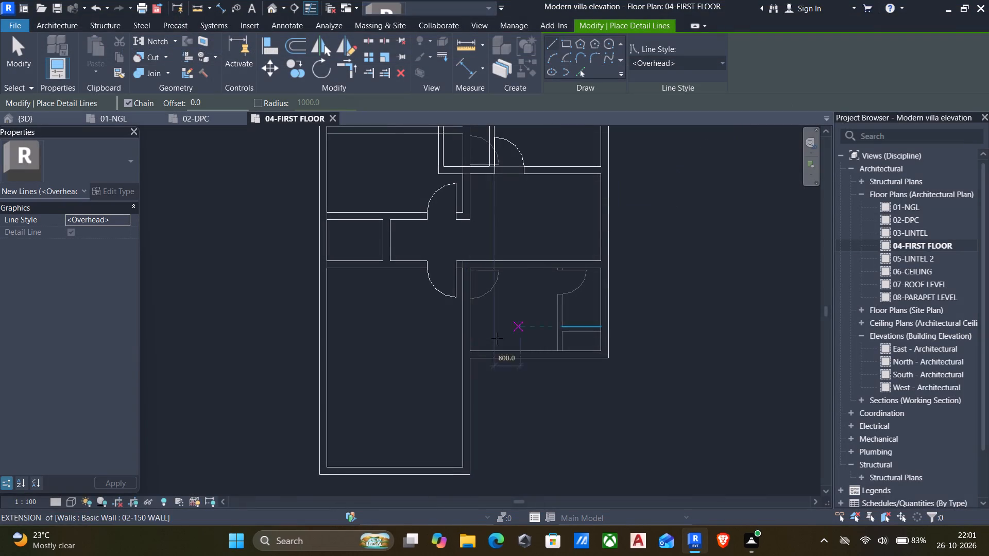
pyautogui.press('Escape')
# Split the central vertical 225 wall where it borders the lower-right room, just north of that room's south wall.
pyautogui.write('sl')
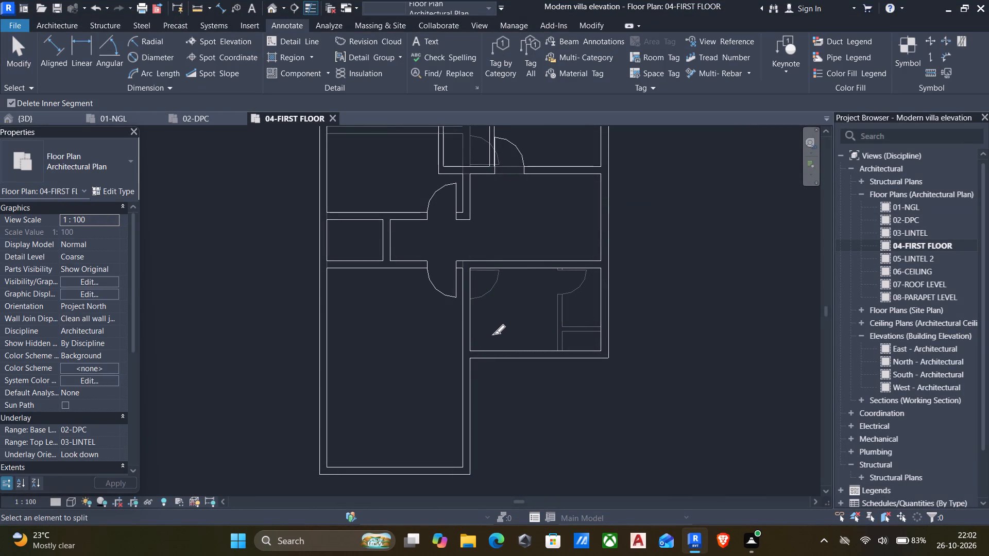
pyautogui.scroll(5, 478, 389)
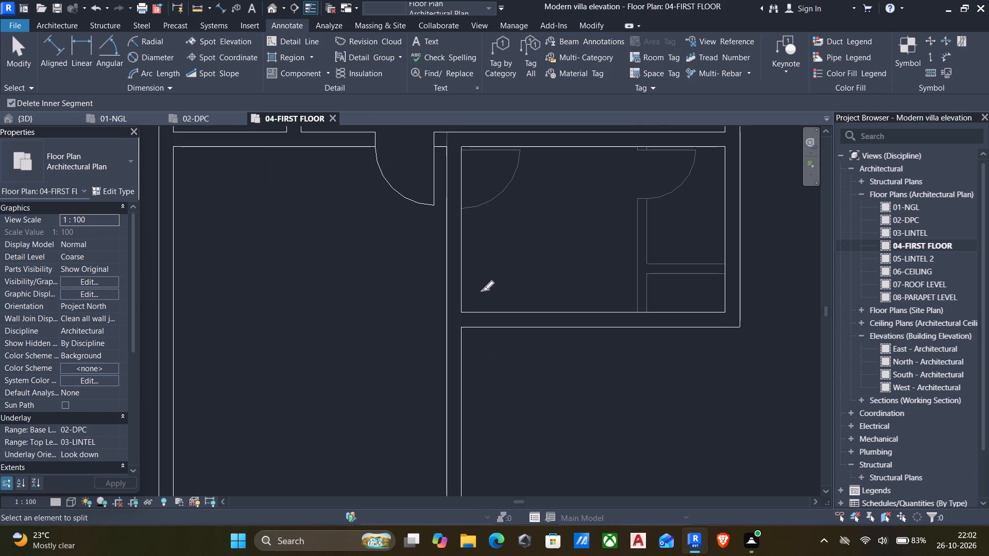
pyautogui.click(457, 272)
pyautogui.press('Escape')
pyautogui.press('Escape')
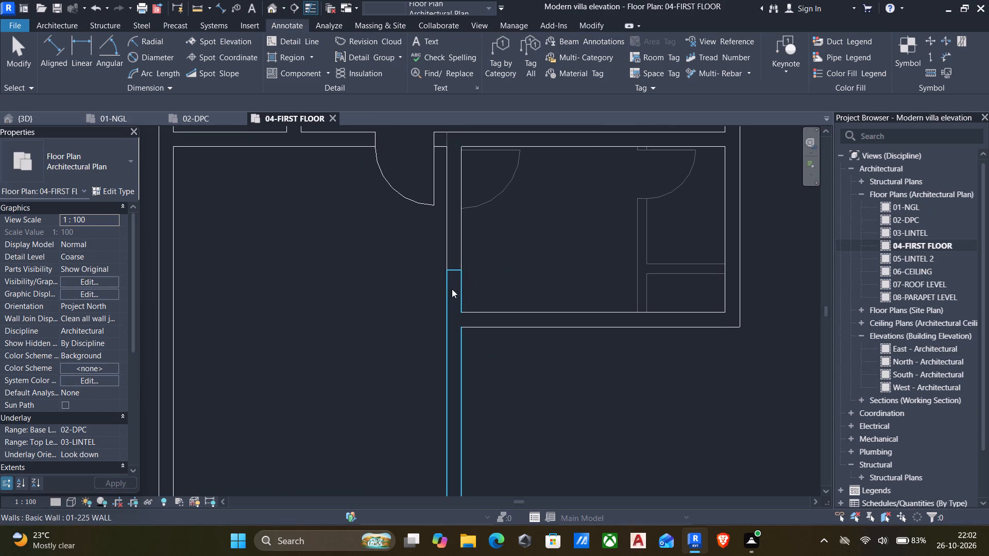
# Open a gap in the split 225 wall: pull the lower piece's end to the lower-right room's south wall and shorten the upper piece to 1200 mm.
pyautogui.click(451, 292)
pyautogui.moveTo(456, 271); pyautogui.dragTo(454, 315)
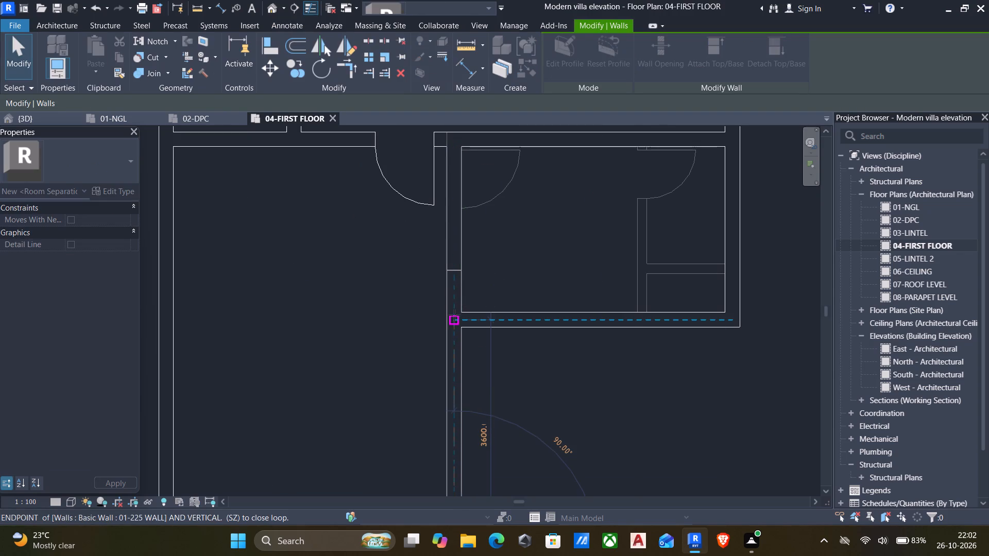
pyautogui.moveTo(454, 315); pyautogui.dragTo(454, 315)
pyautogui.click(448, 267)
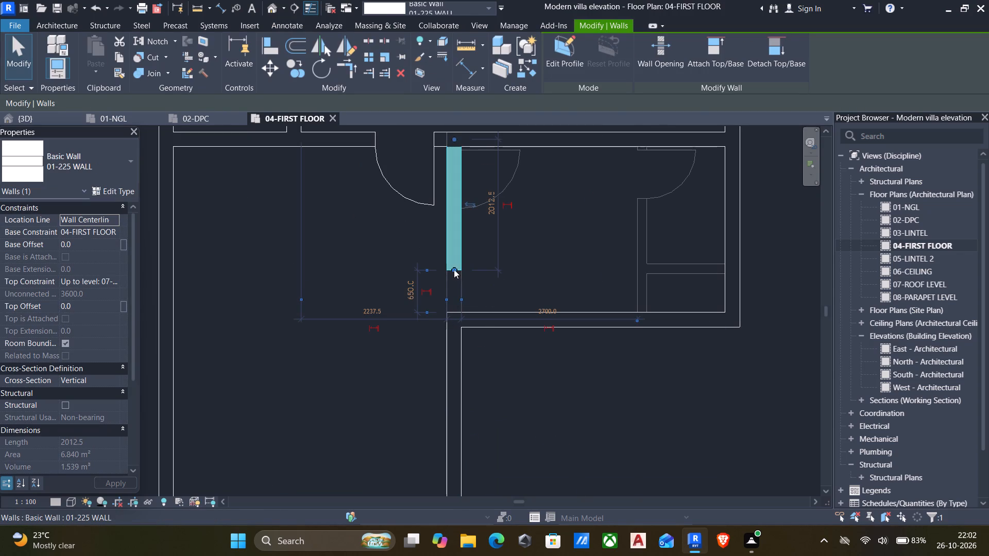
pyautogui.moveTo(454, 268); pyautogui.dragTo(457, 217)
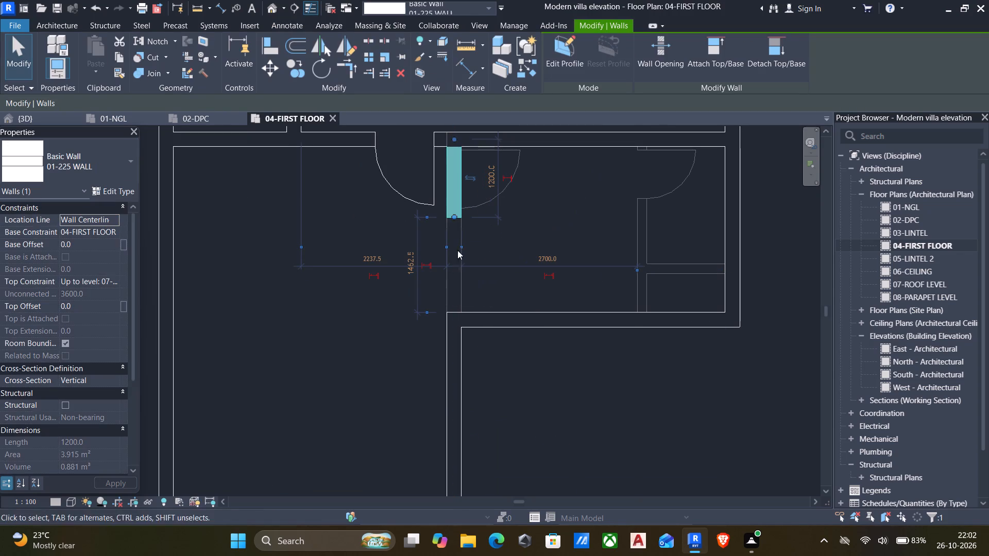
pyautogui.click(361, 314)
# Outline the wall opening with Overhead detail lines, 1200 mm north from the south wall, across the wall thickness and back down.
pyautogui.click(278, 46)
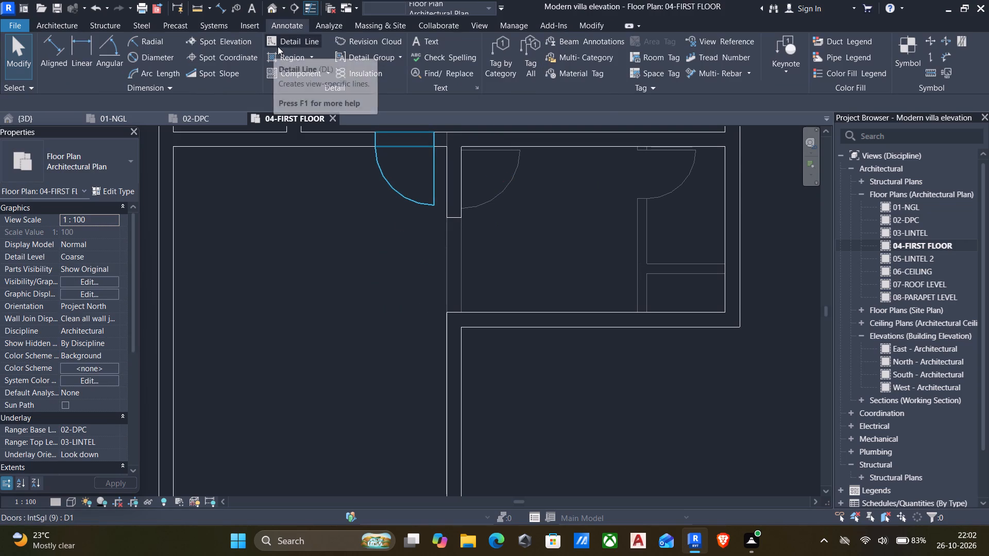
pyautogui.scroll(4, 465, 255)
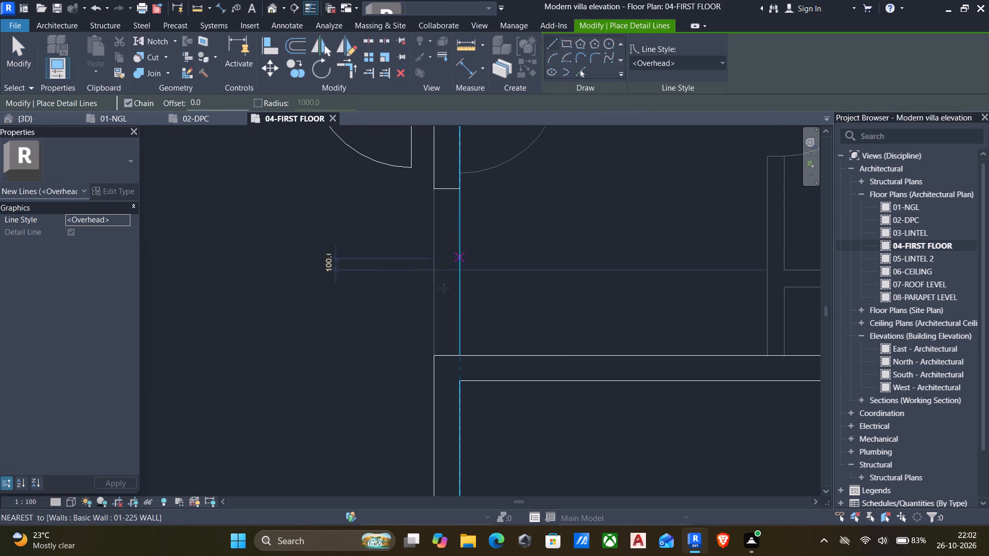
pyautogui.click(433, 351)
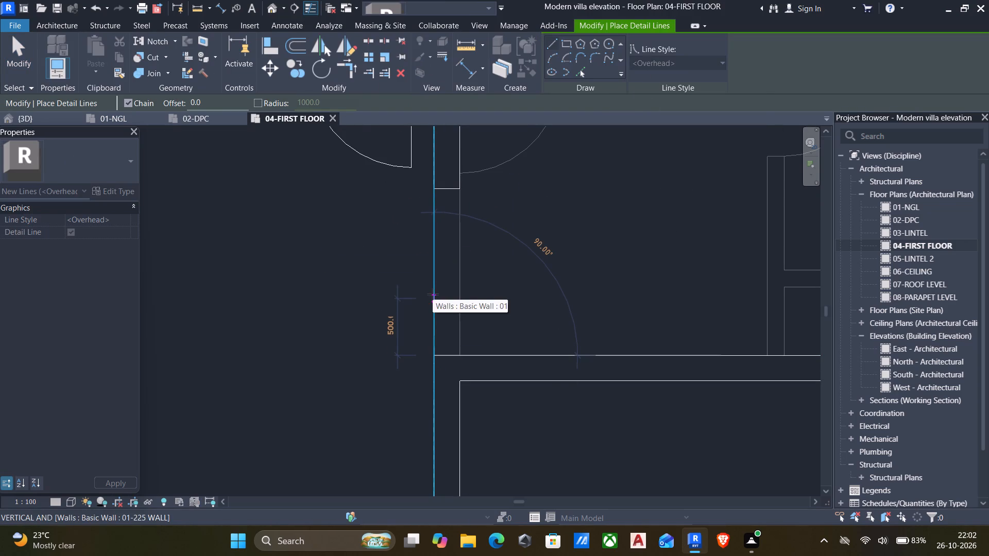
pyautogui.write('1200')
pyautogui.press('Return')
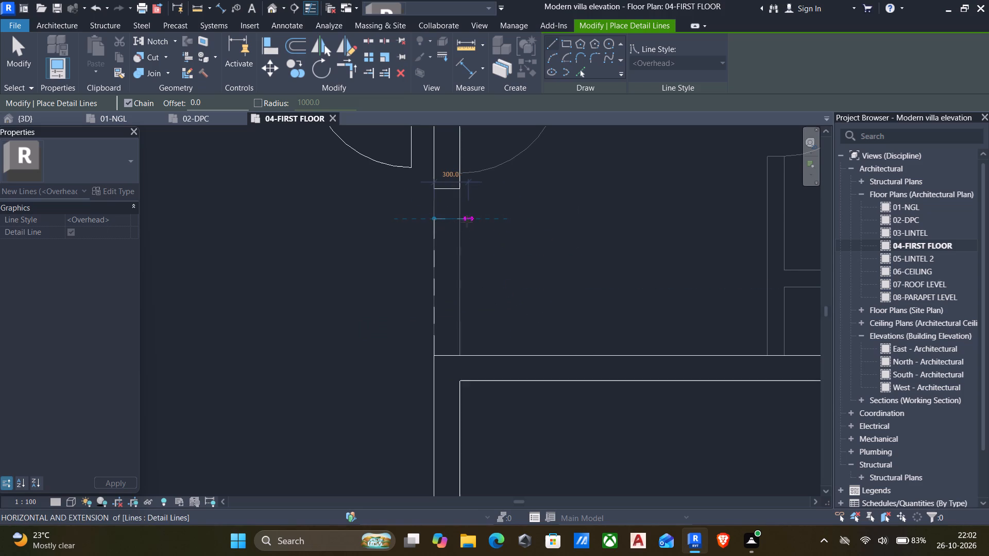
pyautogui.click(456, 220)
pyautogui.click(460, 356)
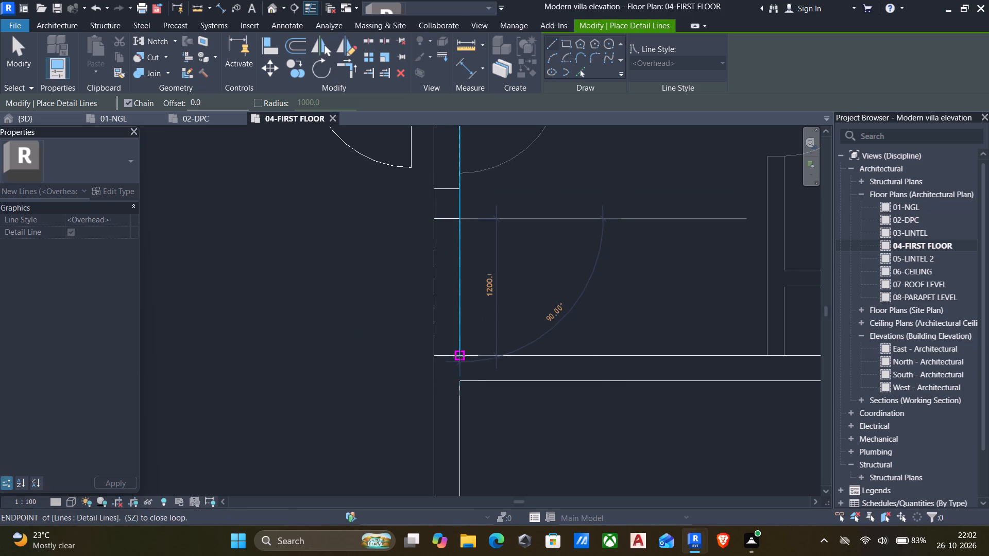
pyautogui.press('Escape')
pyautogui.press('Escape')
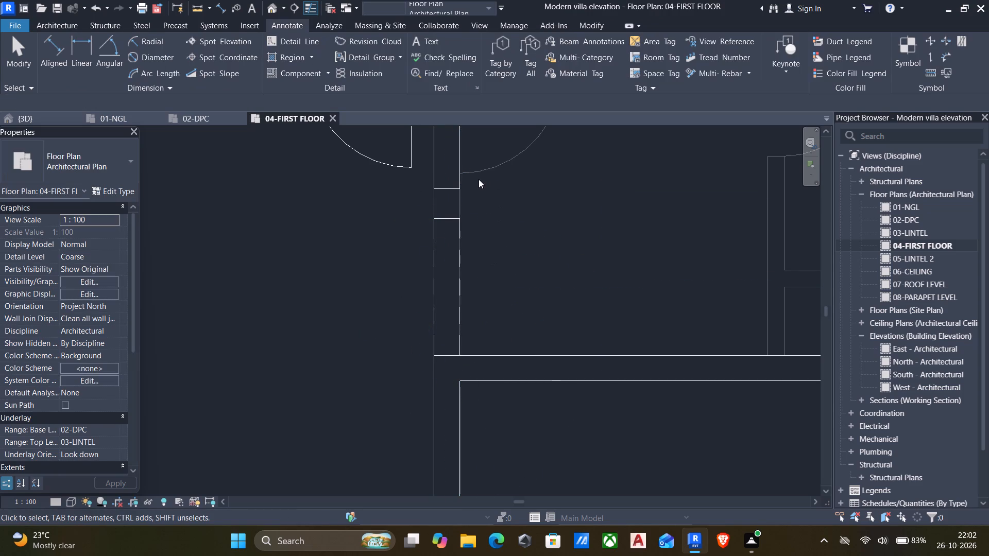
# Align the lower end of the upper 225 wall piece with the detail line crossing the opening's north side.
pyautogui.write('al')
pyautogui.click(444, 217)
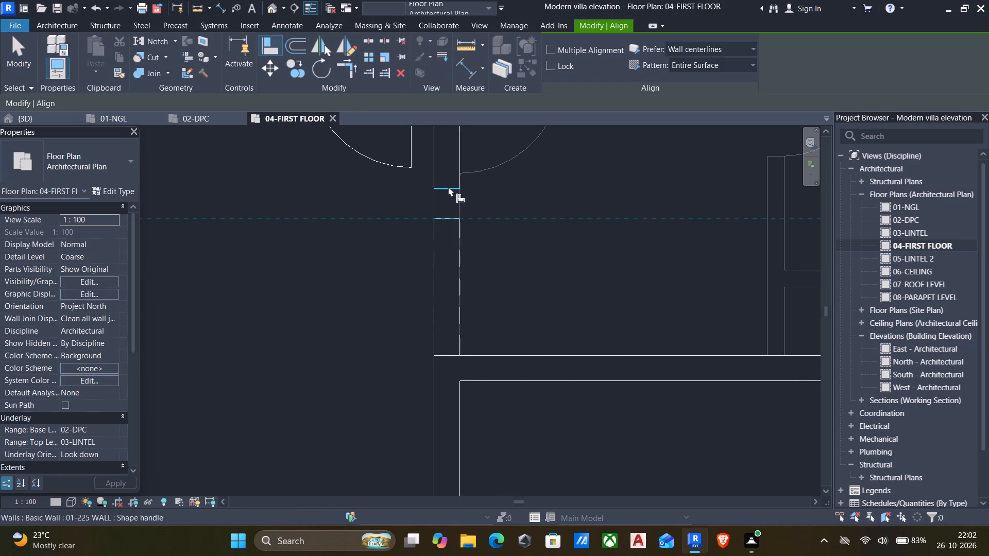
pyautogui.click(448, 186)
pyautogui.scroll(-4, 377, 266)
pyautogui.moveTo(362, 297); pyautogui.dragTo(466, 391, button='middle')
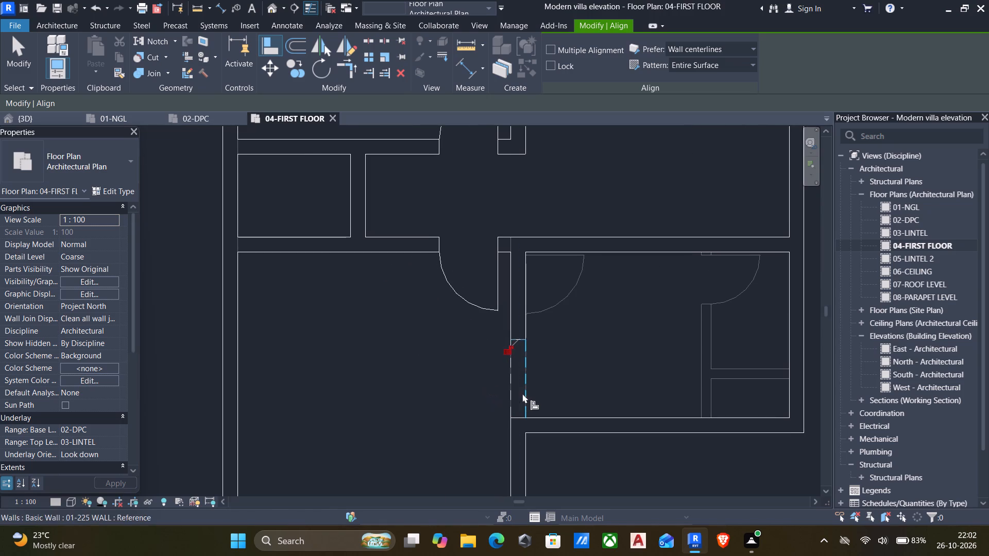
pyautogui.press('Escape')
pyautogui.scroll(-5, 497, 409)
pyautogui.moveTo(491, 414); pyautogui.dragTo(502, 386, button='middle')
pyautogui.press('Escape')
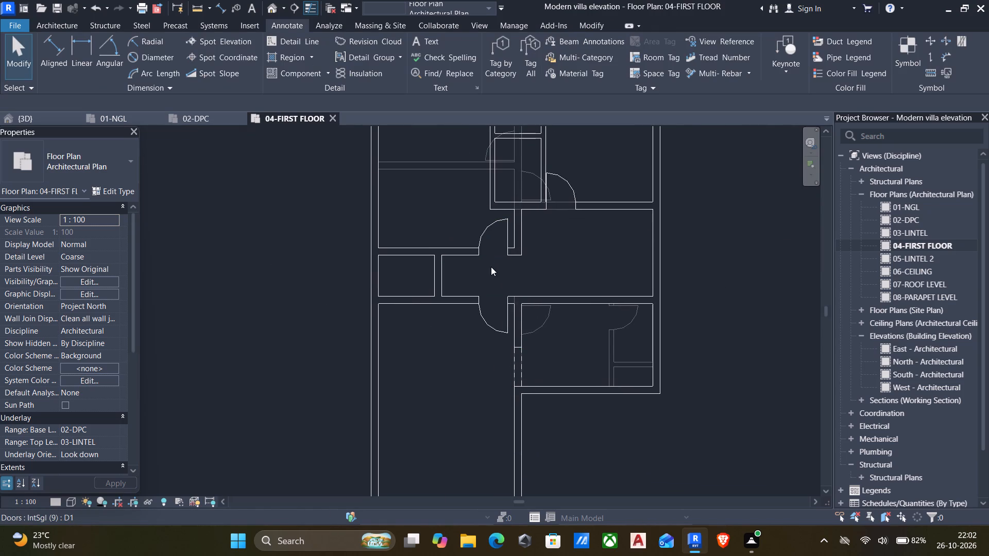
# Place a D2 door in the west wall of the lower small room, 100 mm from its south wall and opening inward.
pyautogui.scroll(-1, 476, 279)
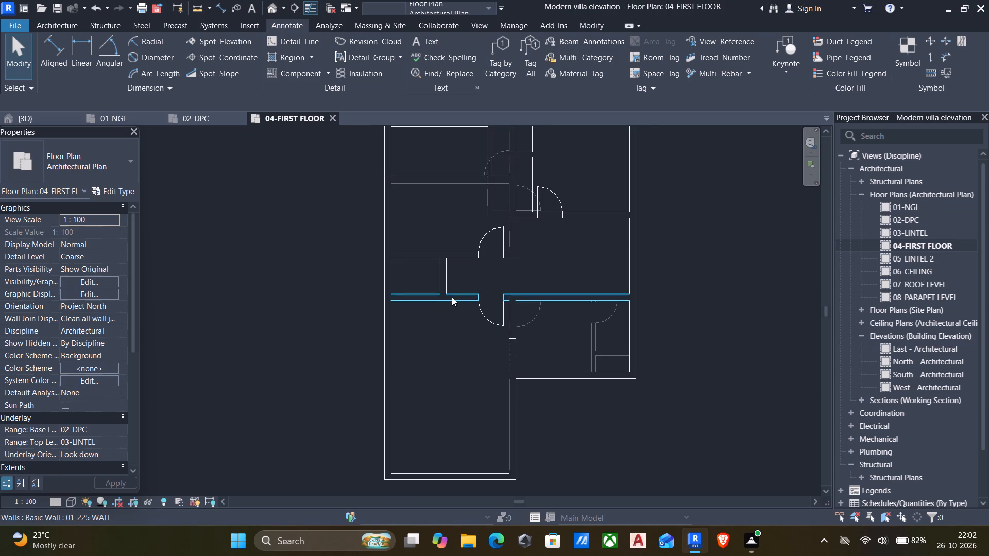
pyautogui.moveTo(452, 305); pyautogui.dragTo(459, 397, button='middle')
pyautogui.press('d')
pyautogui.press('r')
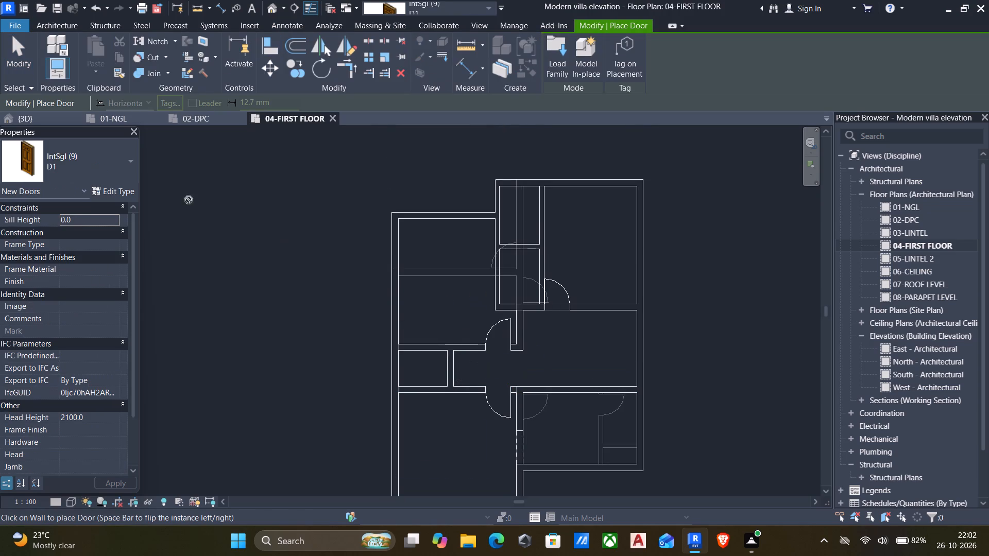
pyautogui.click(0, 167)
pyautogui.click(35, 251)
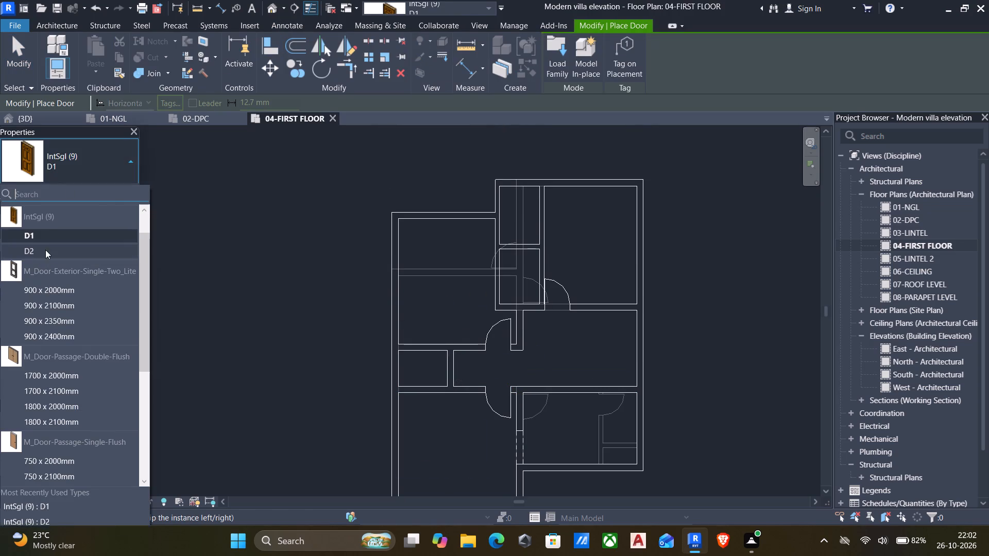
pyautogui.scroll(4, 486, 299)
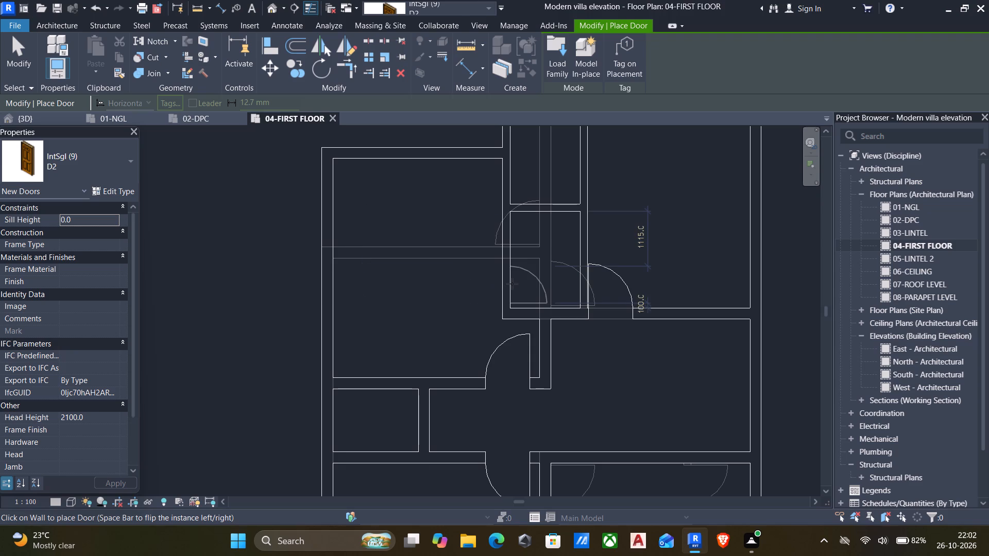
pyautogui.click(512, 284)
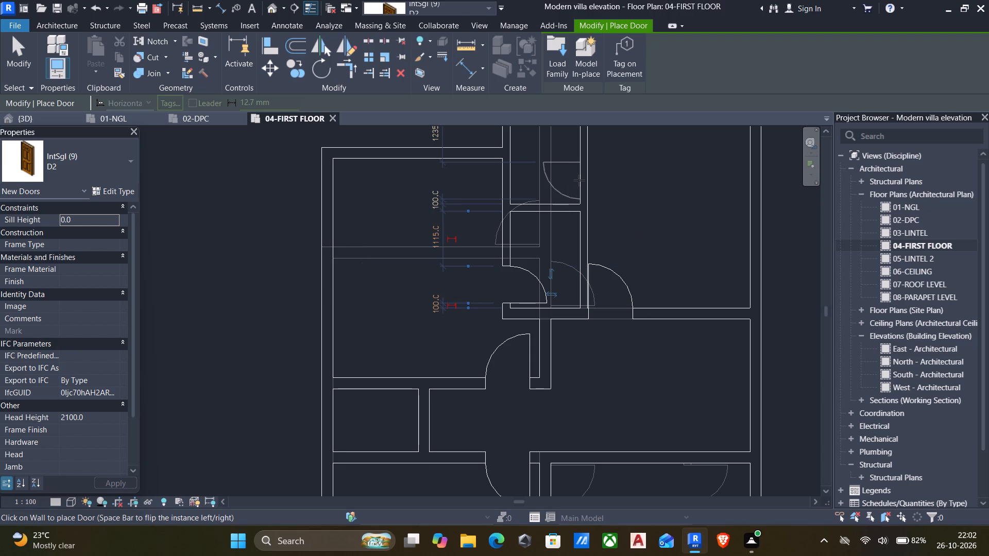
# Place a D2 door in the east wall of the upper small room, 100 mm from its south wall, flipped to open inward.
pyautogui.press('space')
pyautogui.click(579, 180)
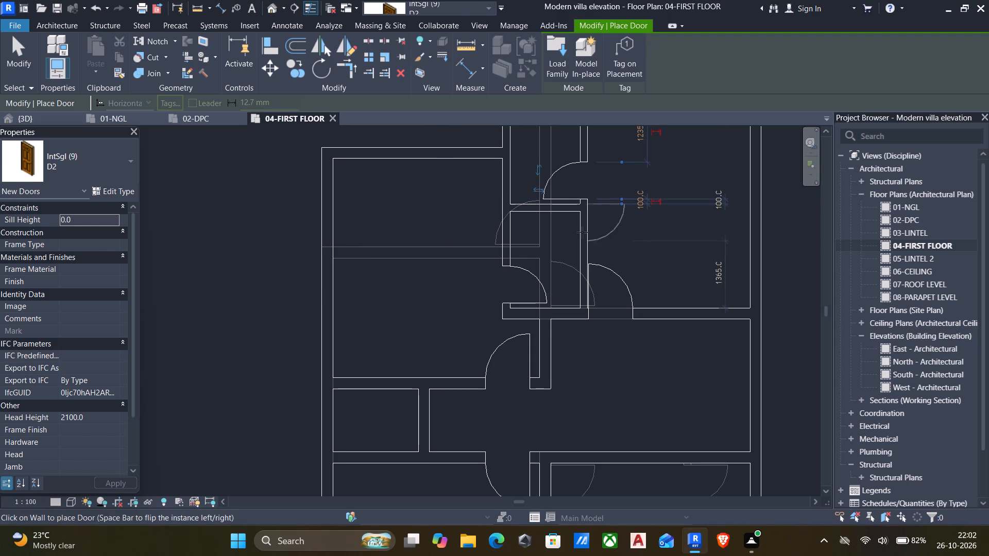
pyautogui.scroll(-6, 582, 234)
pyautogui.moveTo(562, 343); pyautogui.dragTo(566, 240, button='middle')
pyautogui.scroll(4, 573, 271)
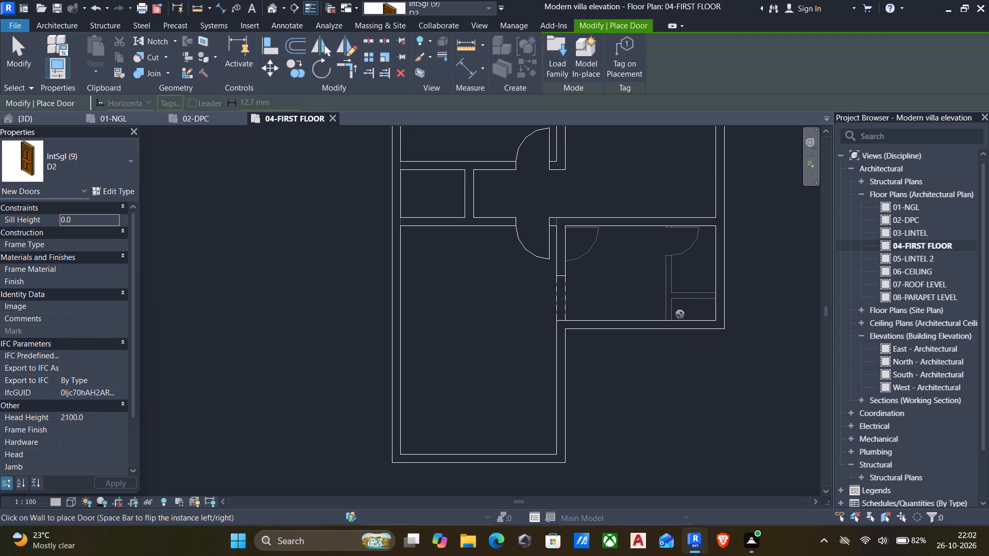
pyautogui.press('Escape')
pyautogui.press('Escape')
# Draw a vertical 02-150 wall partition across the lower-right room from its north wall to its south wall.
pyautogui.write('wa')
pyautogui.click(67, 157)
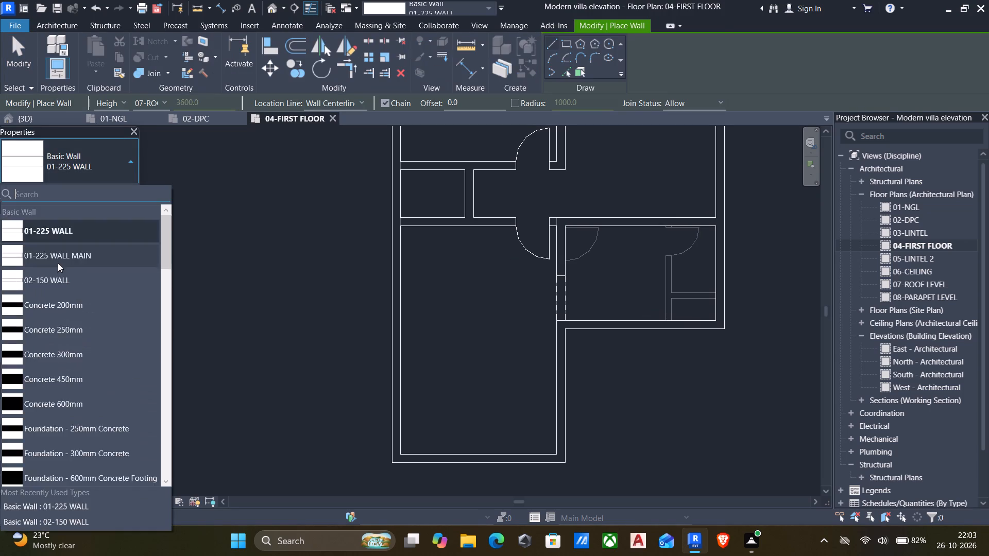
pyautogui.scroll(-5, 52, 272)
pyautogui.scroll(8, 46, 285)
pyautogui.click(47, 275)
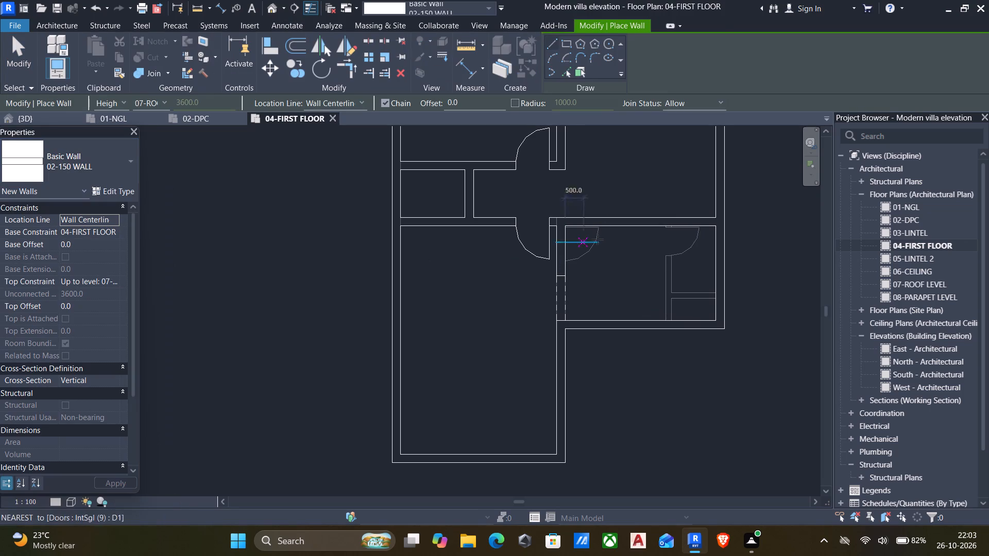
pyautogui.click(640, 228)
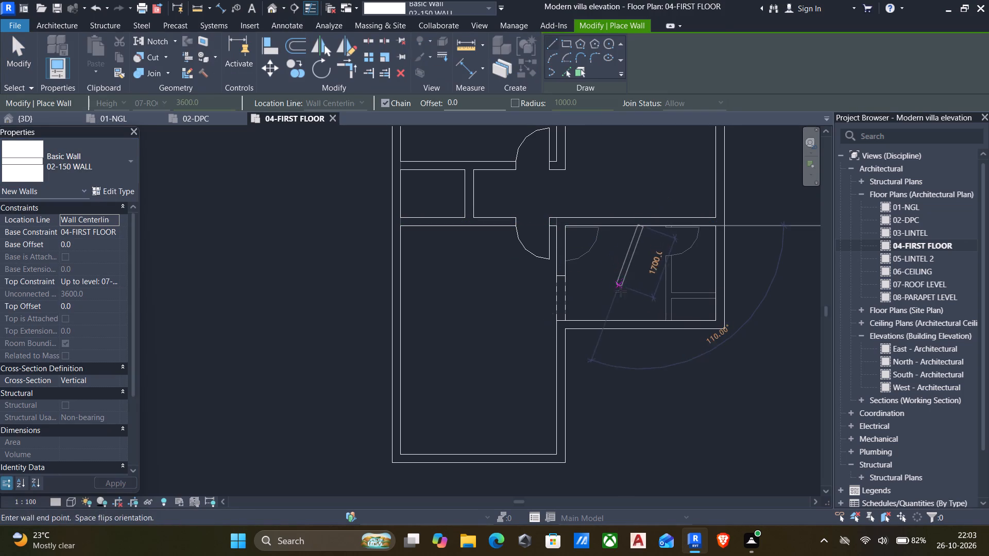
pyautogui.click(638, 321)
pyautogui.press('Escape')
pyautogui.press('Escape')
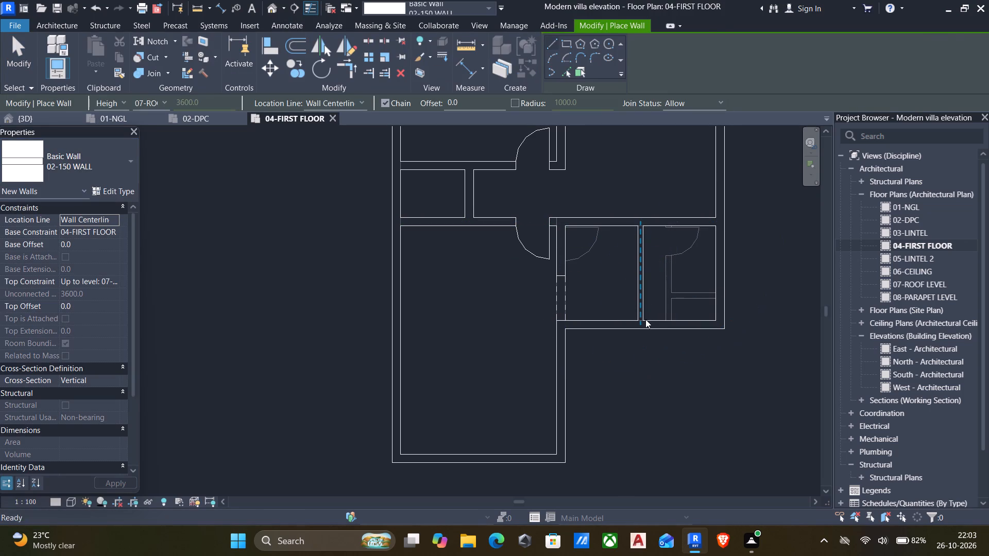
# Place a D2 door in the new 150 partition, 100 mm from the south wall and opening into the eastern room.
pyautogui.write('dr')
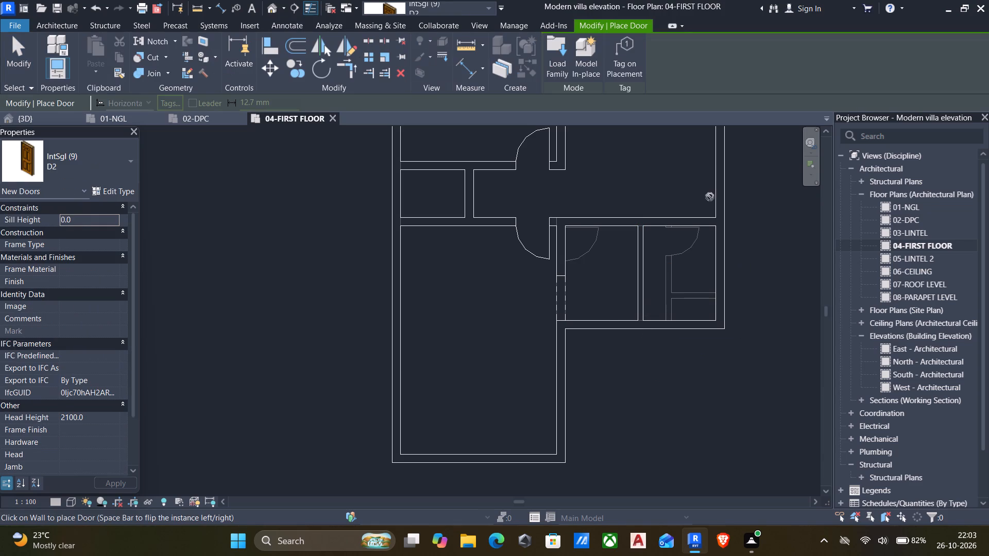
pyautogui.click(645, 302)
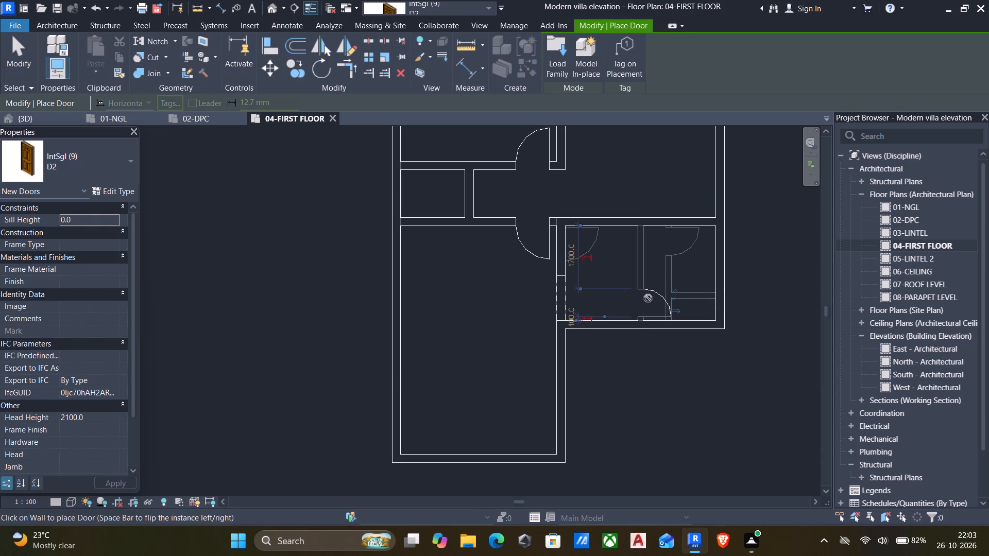
pyautogui.scroll(-4, 579, 323)
pyautogui.moveTo(574, 319); pyautogui.dragTo(510, 337, button='middle')
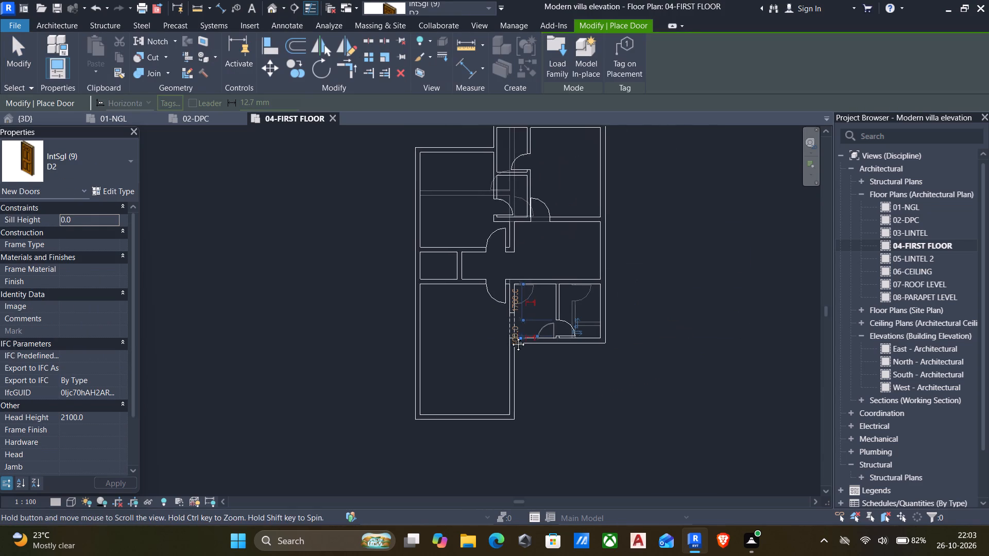
pyautogui.moveTo(510, 337); pyautogui.dragTo(509, 337, button='middle')
pyautogui.scroll(-4, 509, 337)
pyautogui.moveTo(508, 338); pyautogui.dragTo(527, 385, button='middle')
pyautogui.scroll(1, 524, 378)
pyautogui.press('Escape')
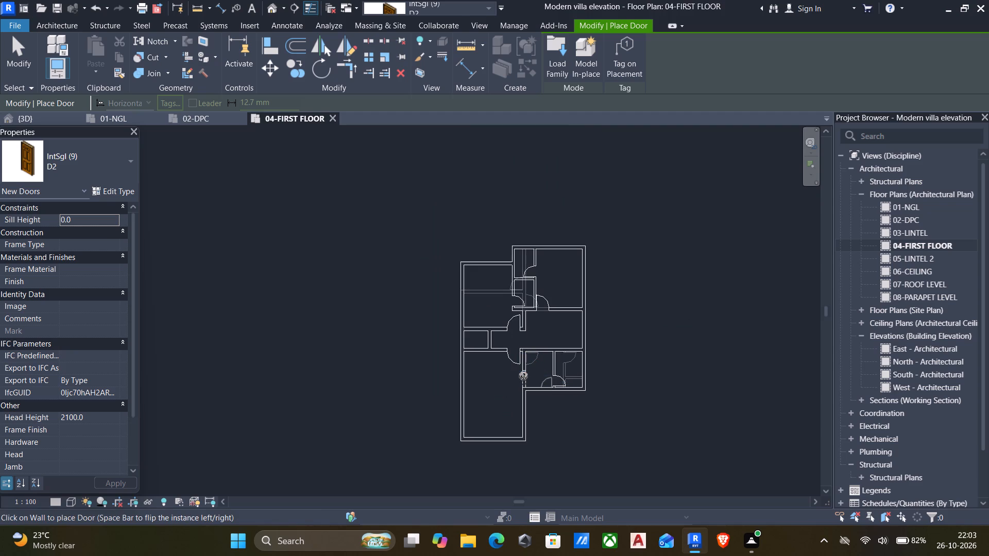
pyautogui.press('Escape')
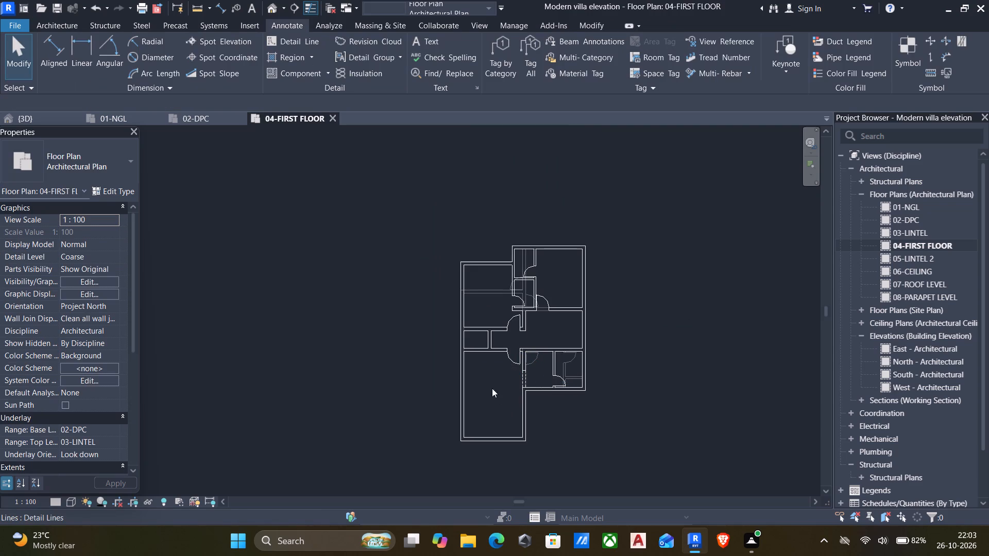
# Draw an Overhead detail-line outline 1500 deep below the lower-right room's south wall, from the large room's east wall to the east wall's inner face.
pyautogui.click(302, 44)
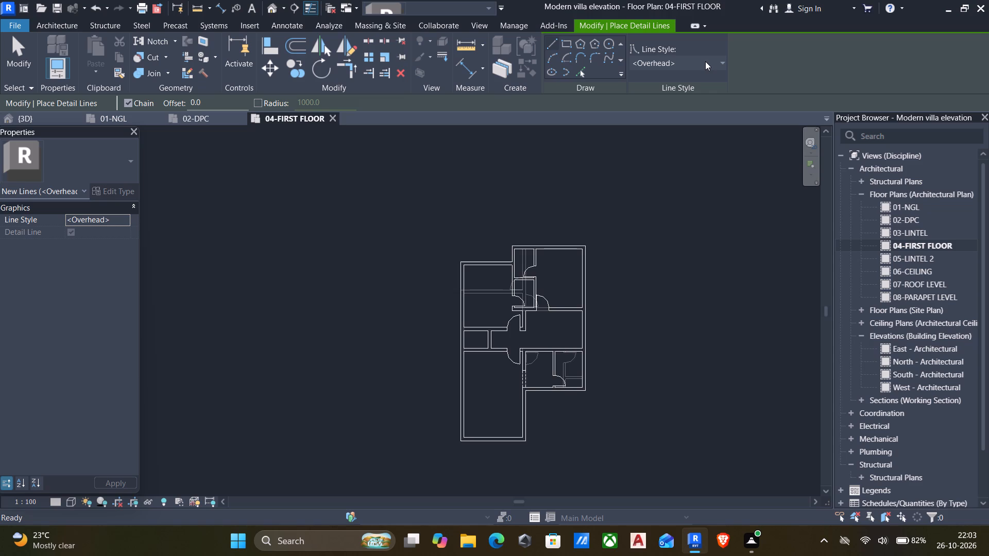
pyautogui.scroll(5, 506, 446)
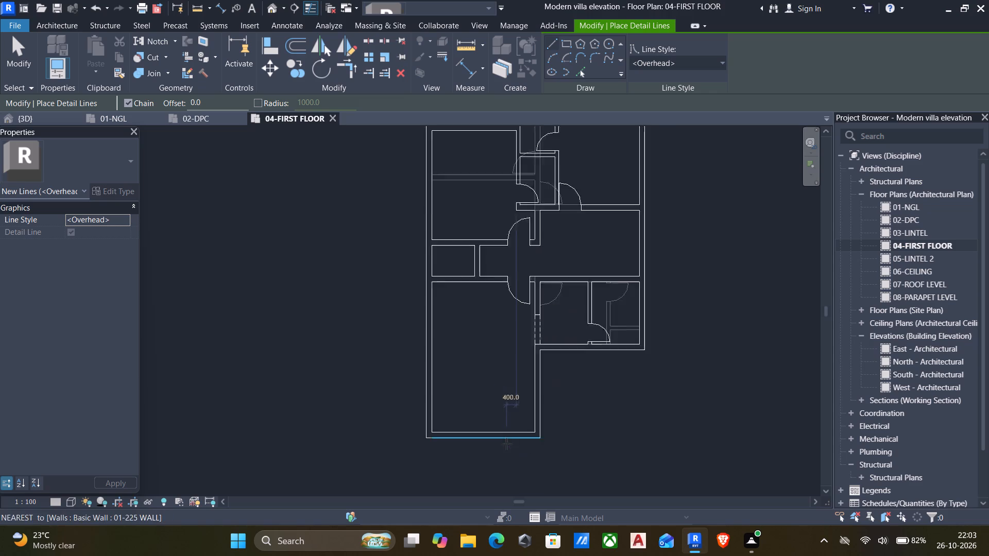
pyautogui.scroll(3, 541, 357)
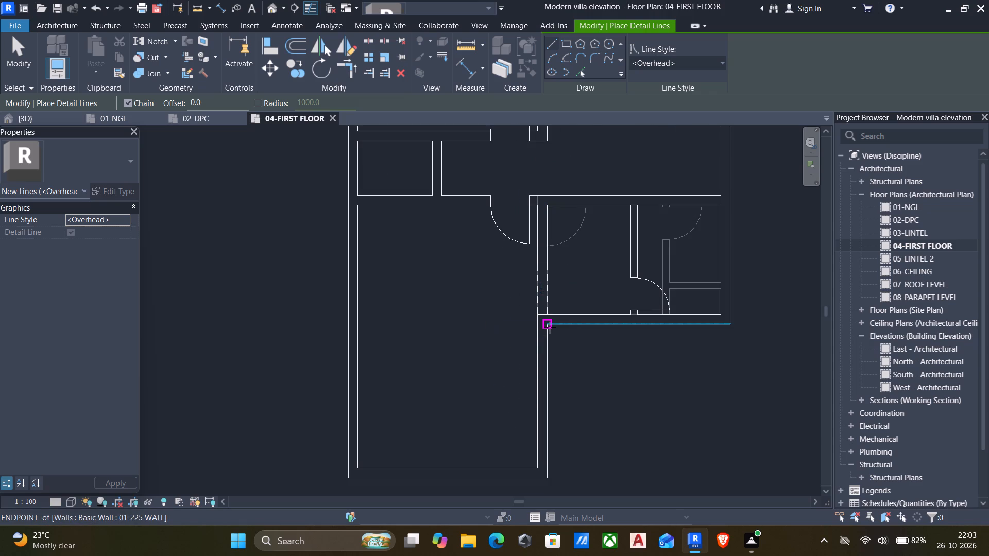
pyautogui.click(550, 327)
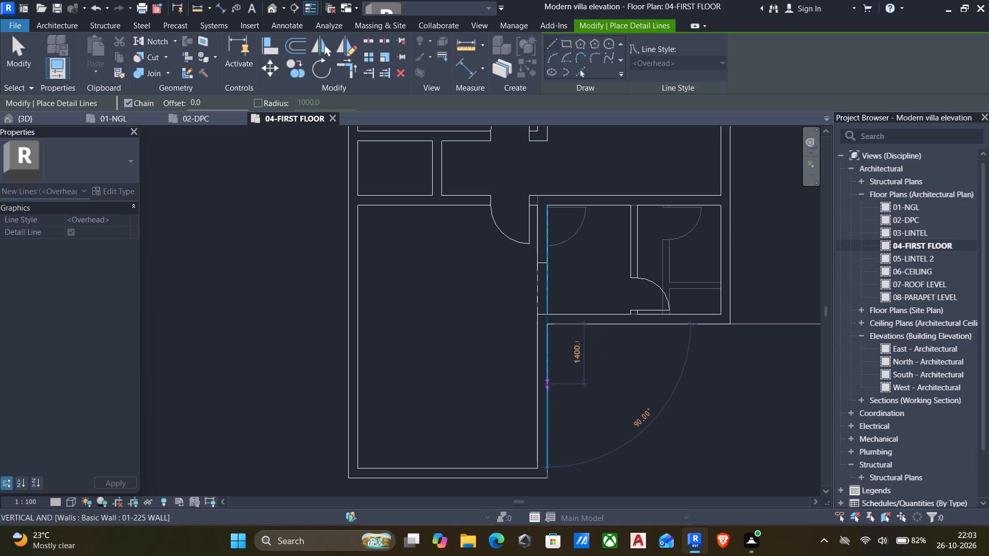
pyautogui.write('1500')
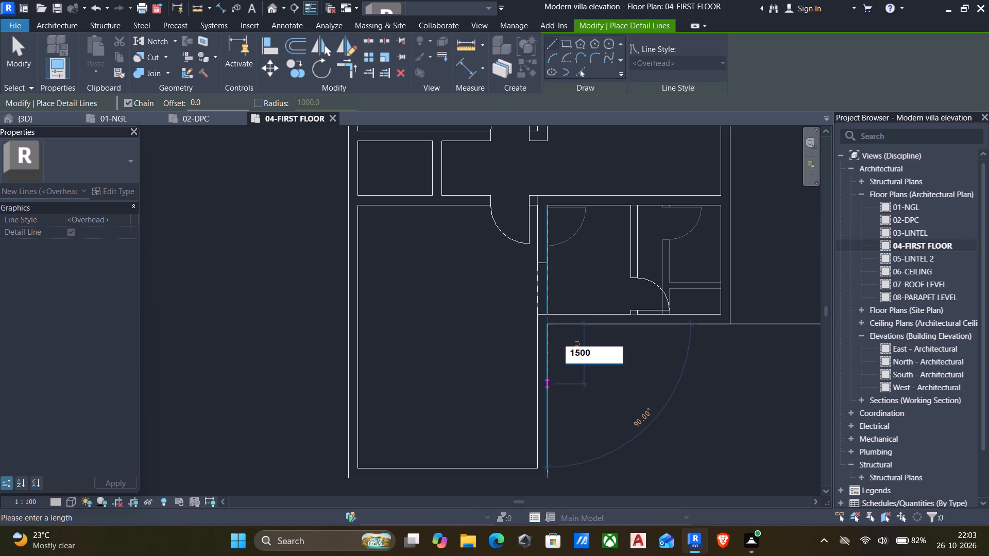
pyautogui.press('Return')
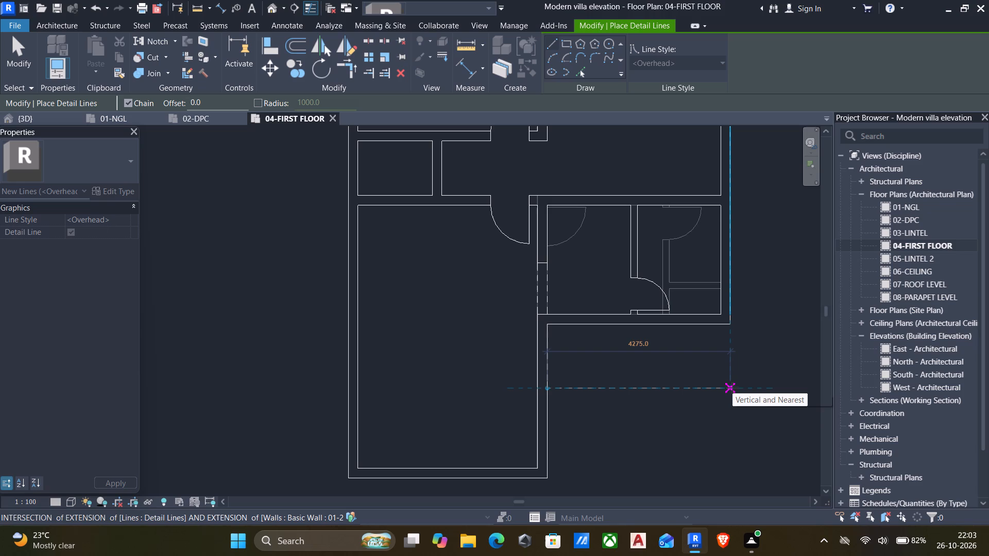
pyautogui.click(725, 391)
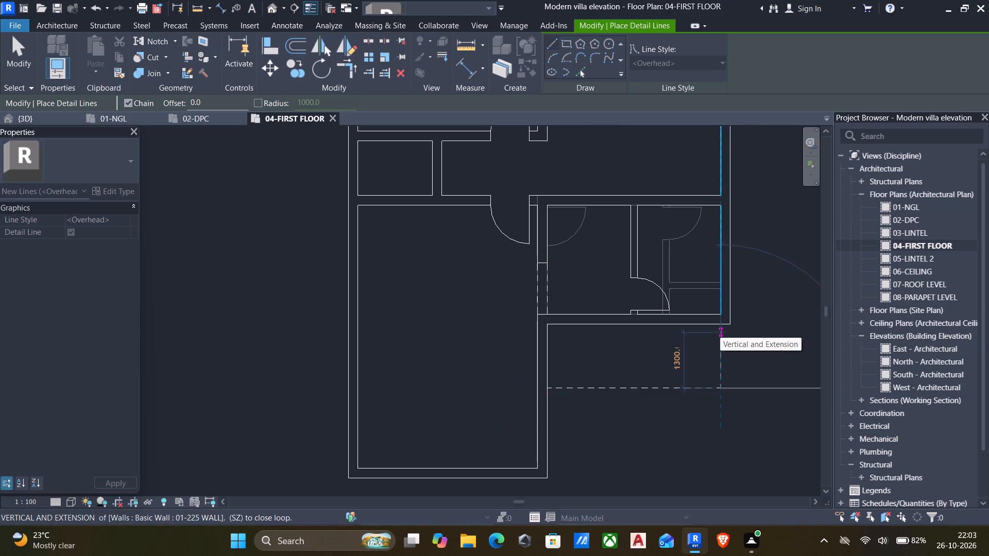
pyautogui.scroll(3, 720, 332)
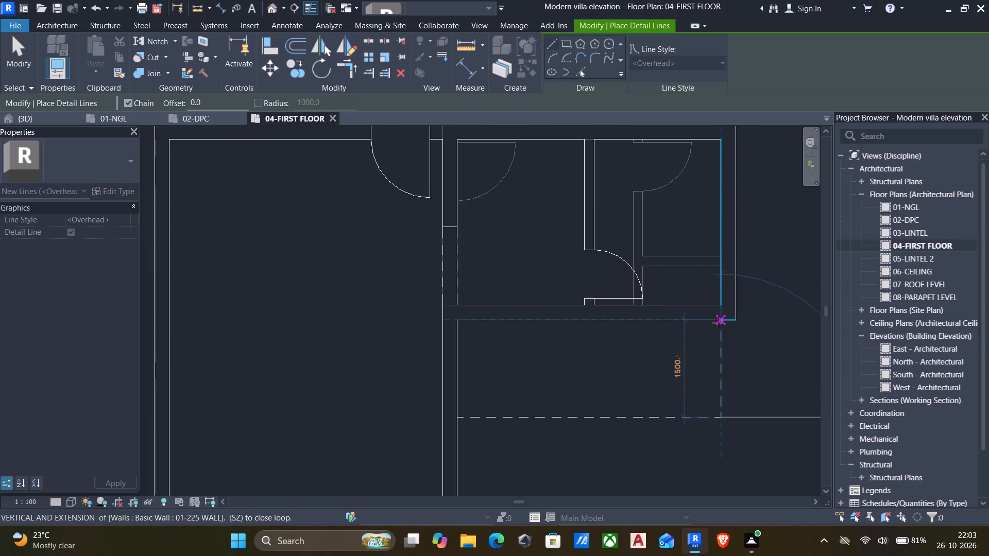
pyautogui.click(718, 323)
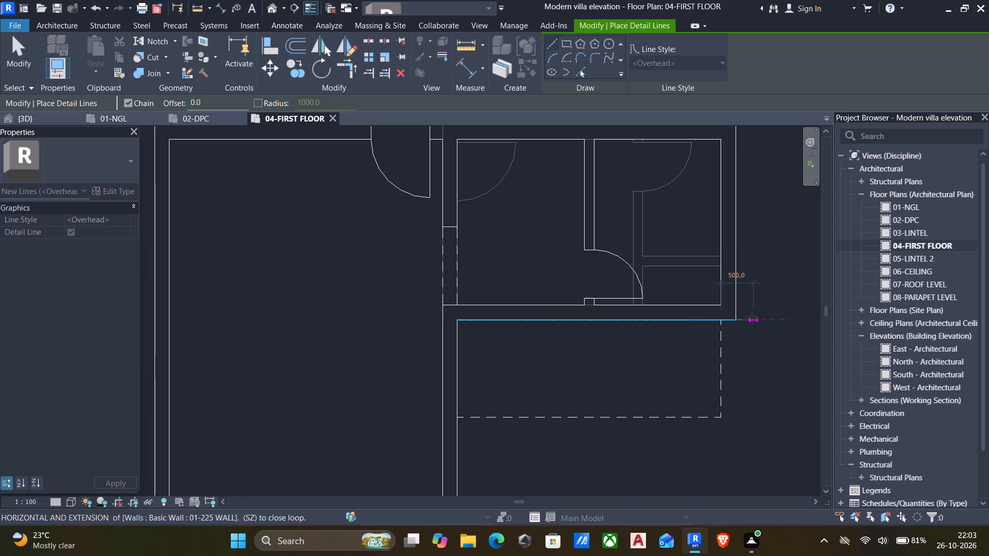
pyautogui.press('Escape')
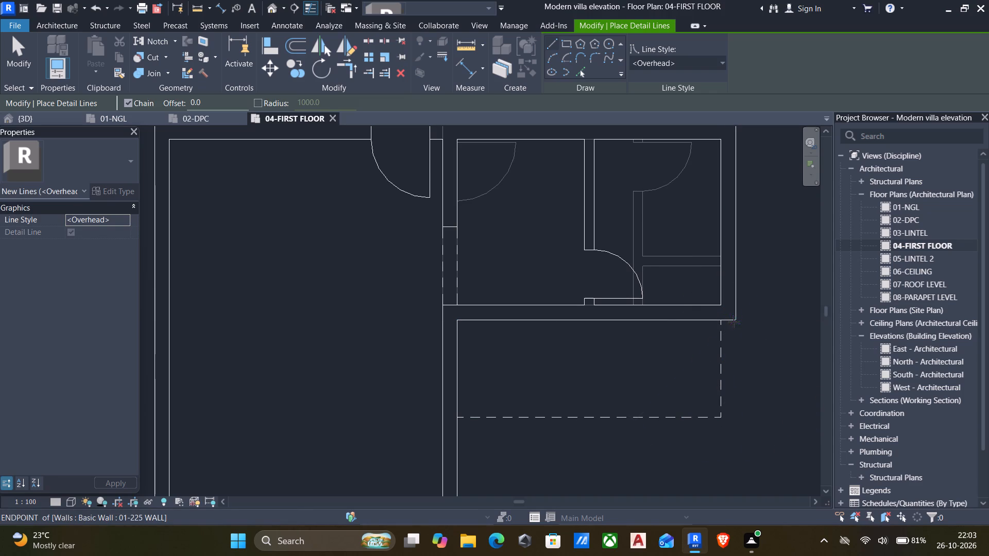
# Draw a vertical Overhead line down from the building's outer southeast corner and trim/extend it to a corner with the outline's bottom line.
pyautogui.click(734, 322)
pyautogui.click(730, 392)
pyautogui.press('Escape')
pyautogui.press('Escape')
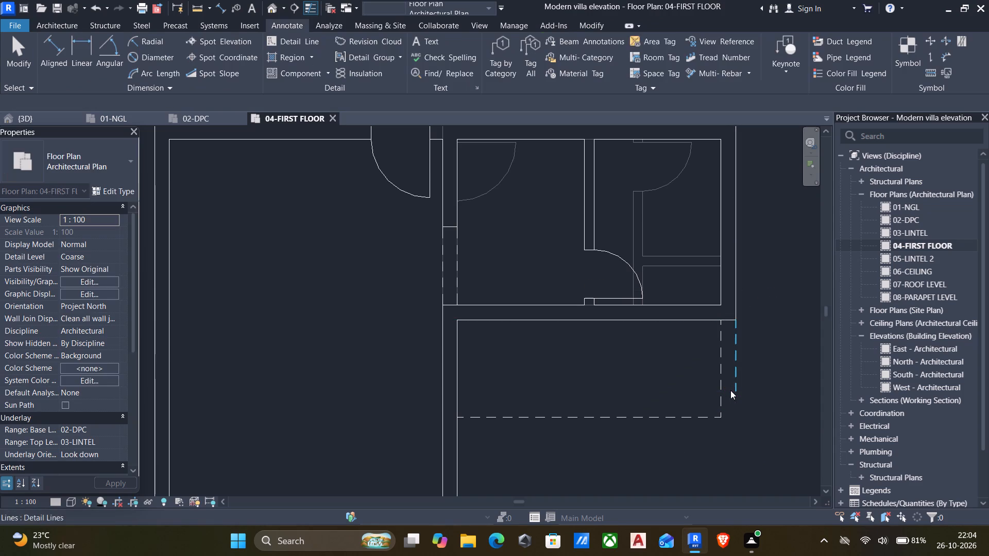
pyautogui.write('tr')
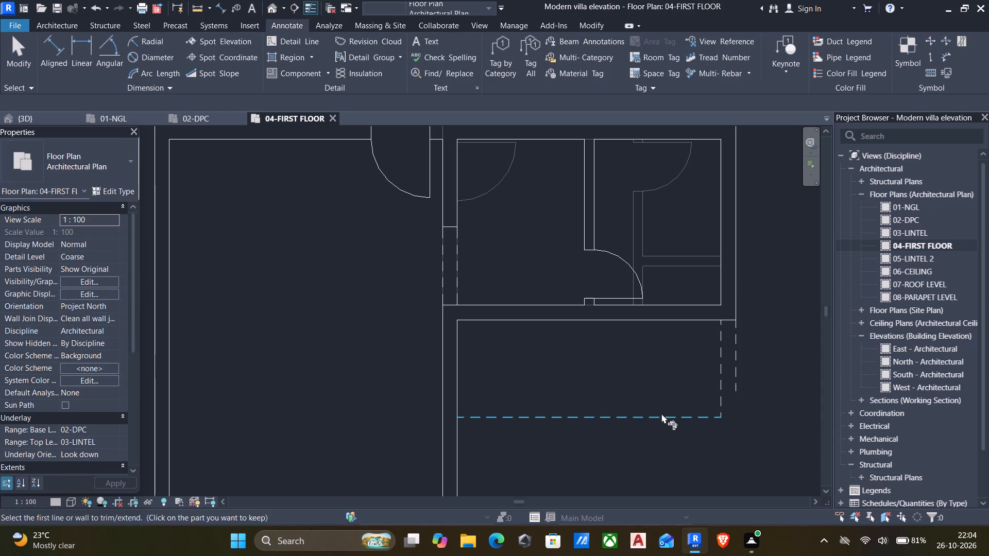
pyautogui.click(660, 414)
pyautogui.click(738, 381)
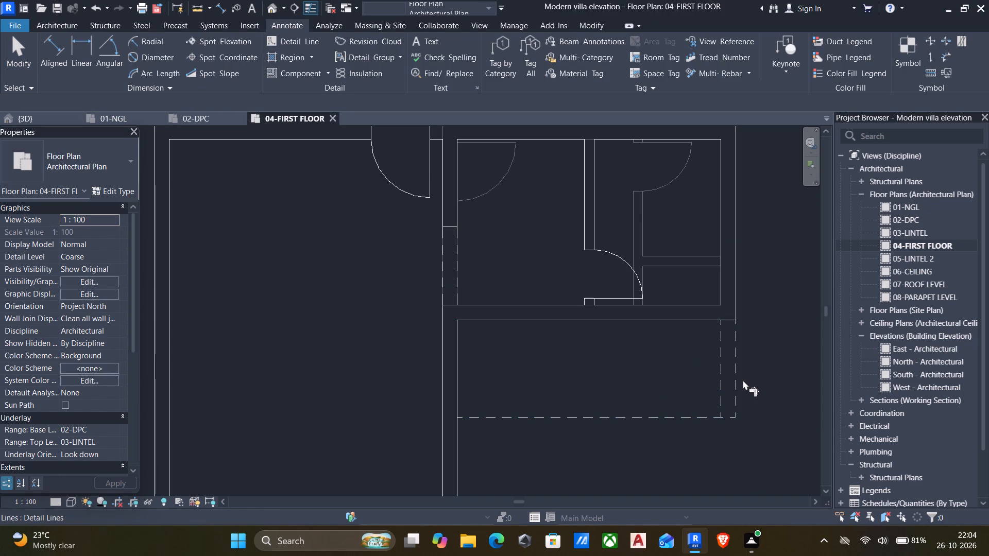
pyautogui.press('Escape')
pyautogui.press('Escape')
# Delete the inner vertical Overhead line at the outline's east end.
pyautogui.click(719, 395)
pyautogui.press('Delete')
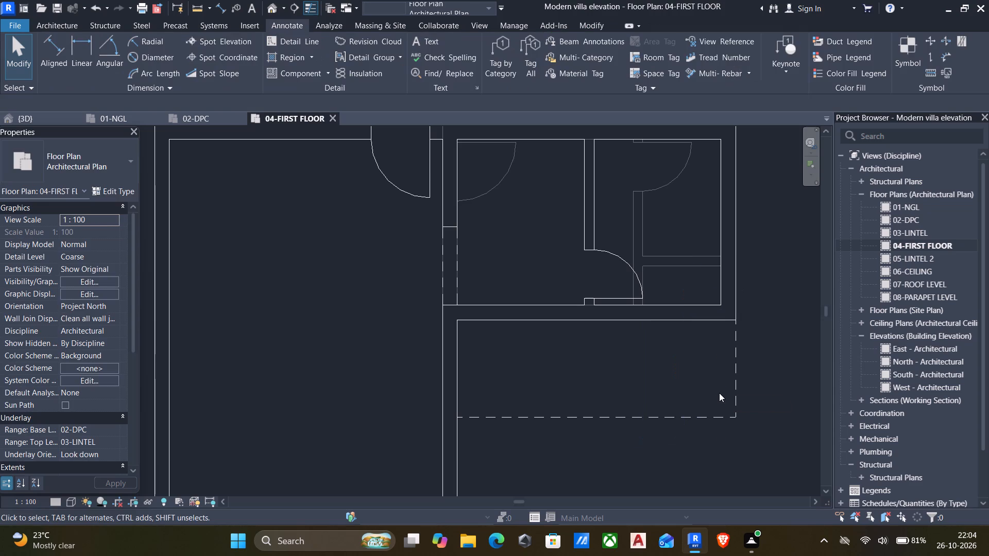
# Draw a 01-225 WALL MAIN wall, located by Finish Face: Exterior, along the full 4275 length of the outline's bottom line.
pyautogui.scroll(-4, 914, 420)
pyautogui.scroll(-3, 653, 363)
pyautogui.moveTo(644, 374); pyautogui.dragTo(636, 371, button='middle')
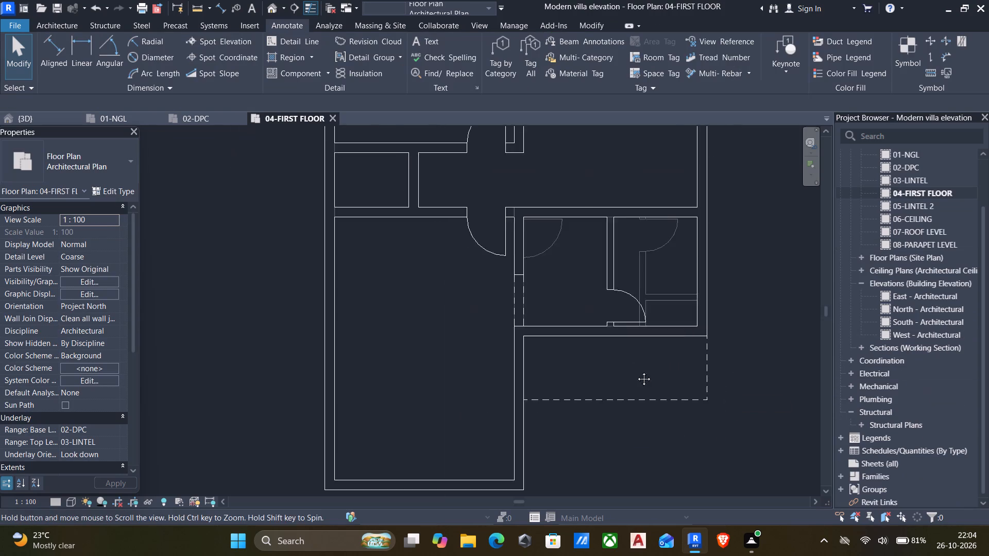
pyautogui.moveTo(636, 371); pyautogui.dragTo(627, 320, button='middle')
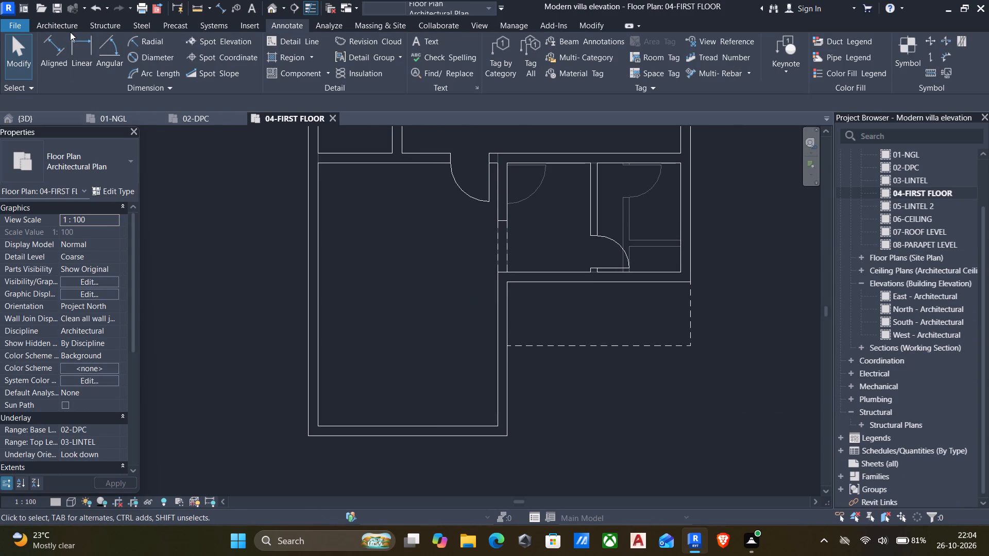
pyautogui.click(67, 28)
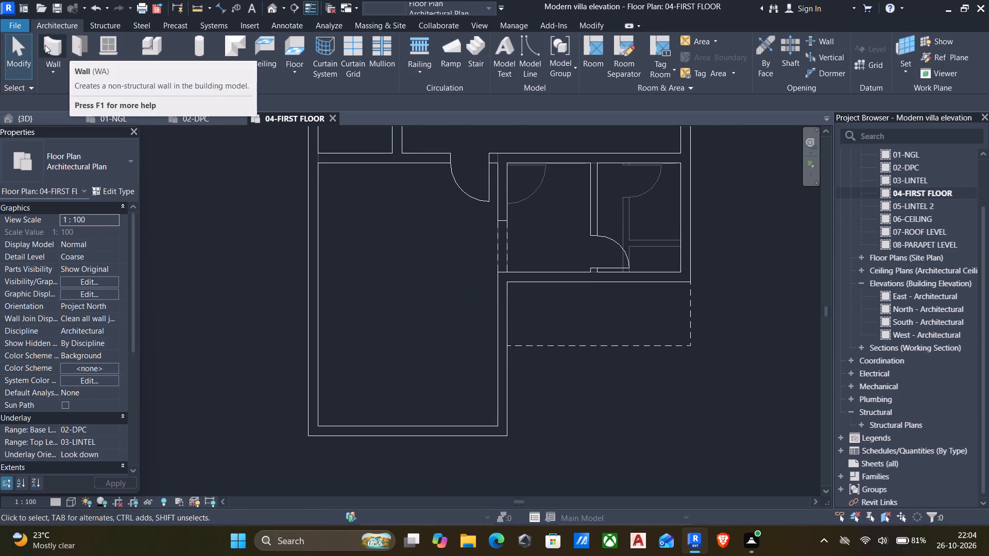
pyautogui.click(46, 44)
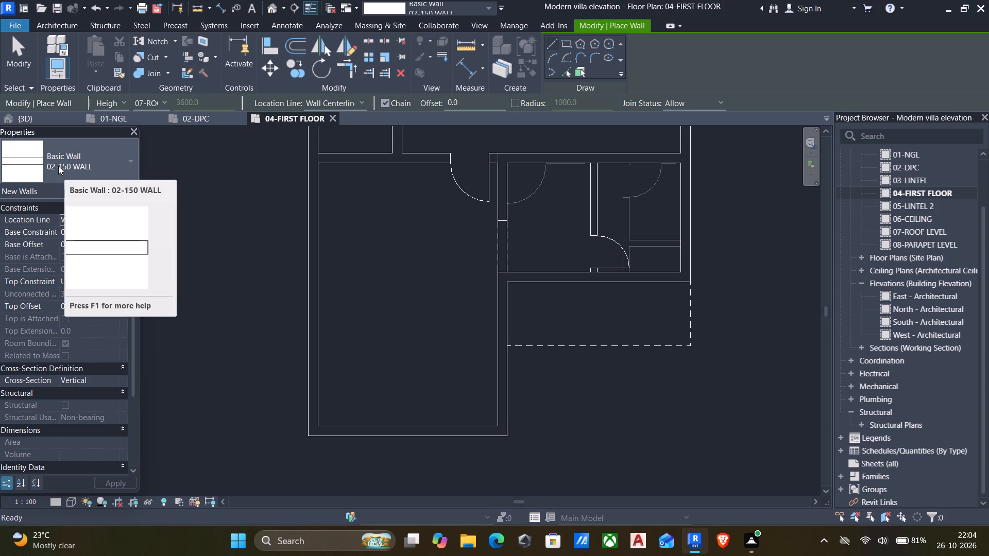
pyautogui.click(58, 166)
pyautogui.scroll(2, 59, 241)
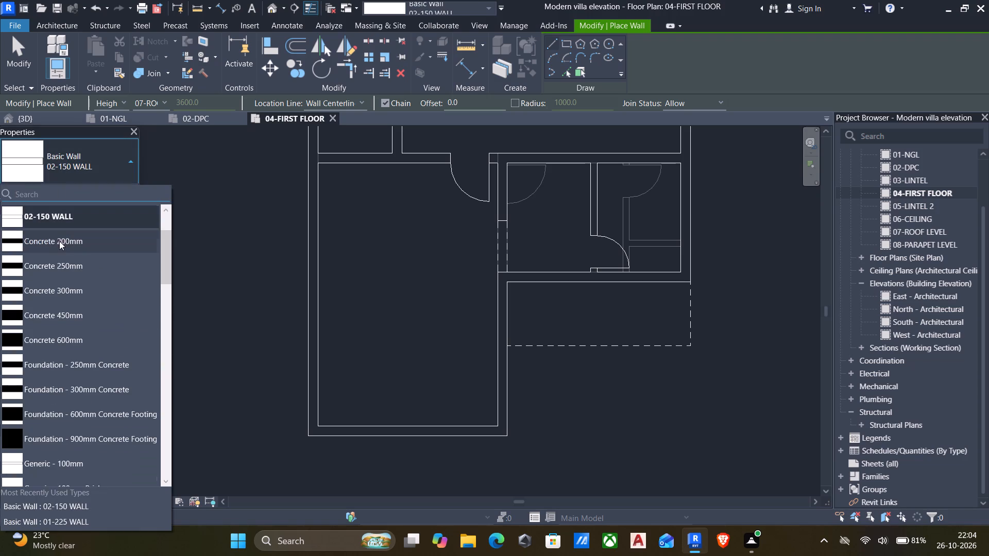
pyautogui.scroll(3, 59, 241)
pyautogui.click(58, 254)
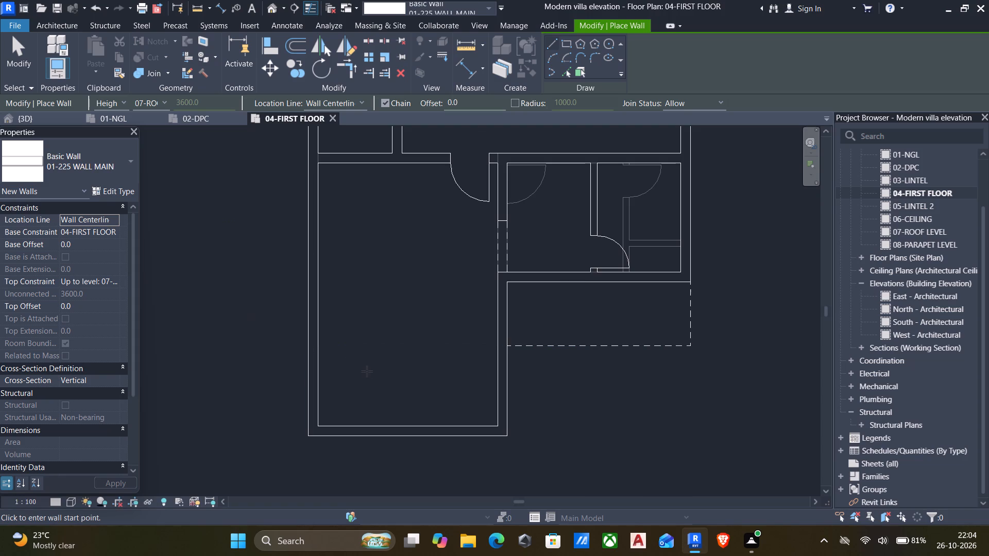
pyautogui.scroll(-4, 367, 373)
pyautogui.moveTo(367, 378); pyautogui.dragTo(380, 344, button='middle')
pyautogui.scroll(-1, 382, 339)
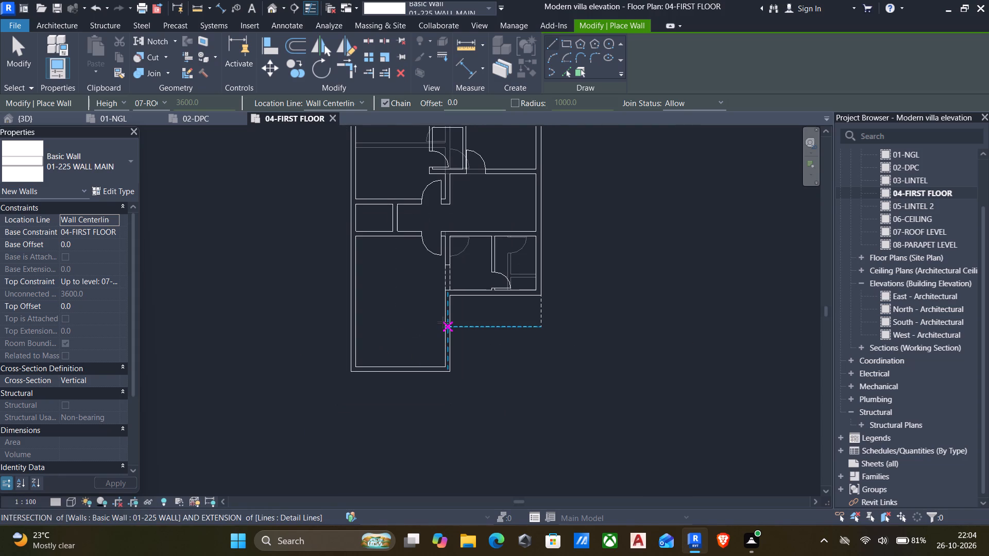
pyautogui.click(113, 220)
pyautogui.click(106, 250)
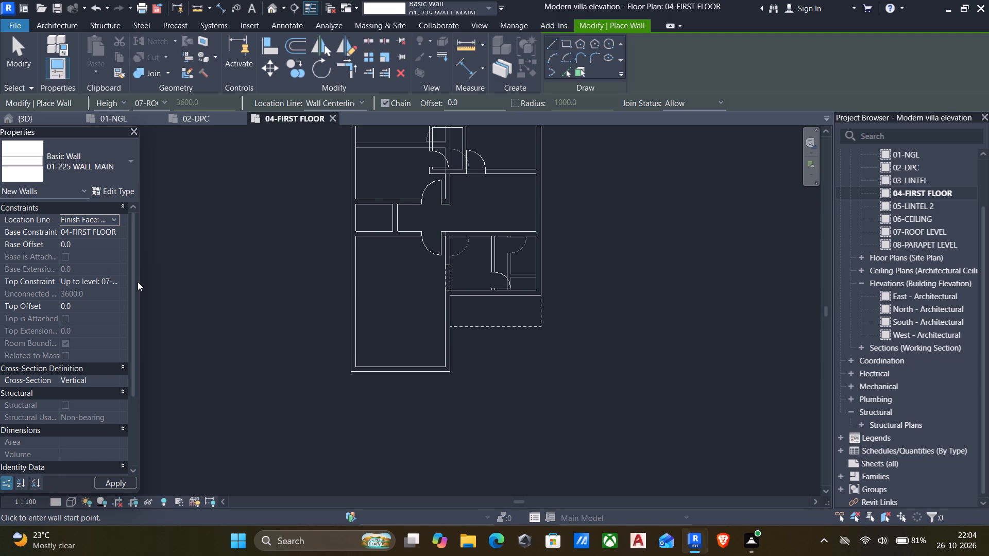
pyautogui.scroll(5, 492, 331)
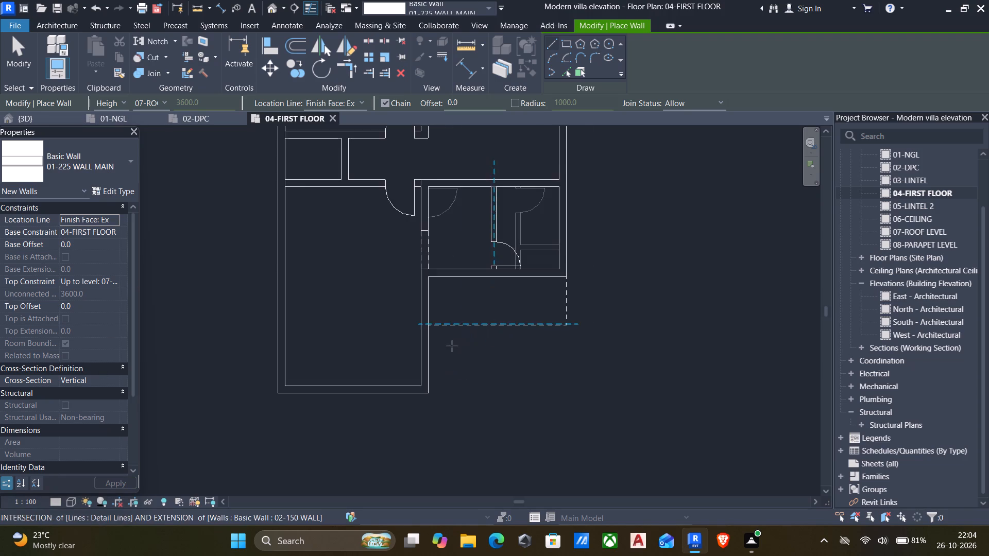
pyautogui.click(414, 324)
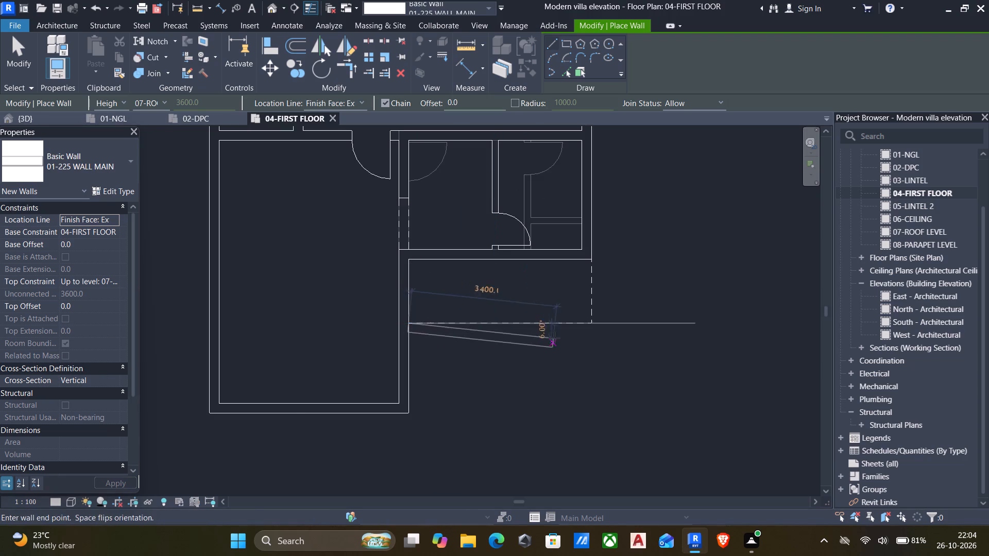
pyautogui.click(590, 323)
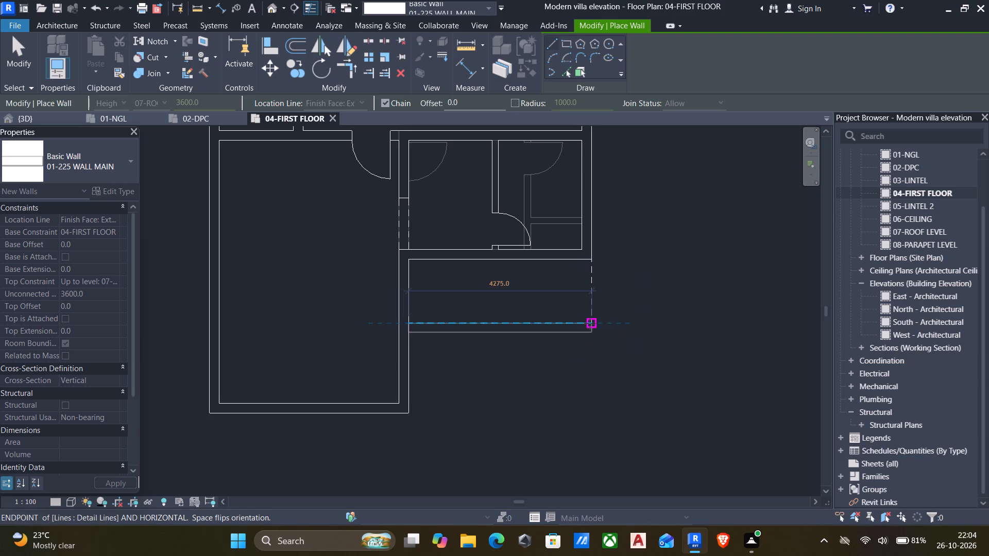
pyautogui.press('Escape')
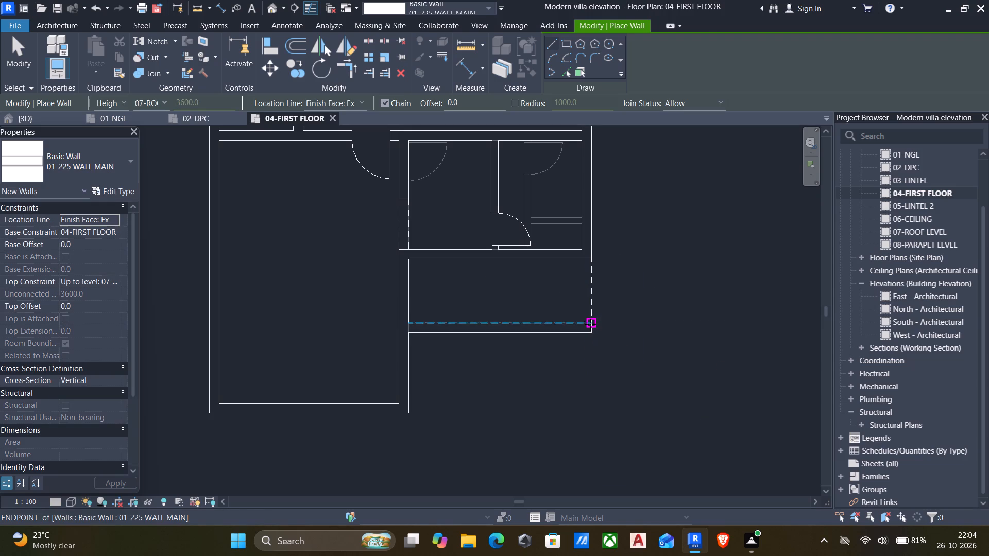
pyautogui.press('Escape')
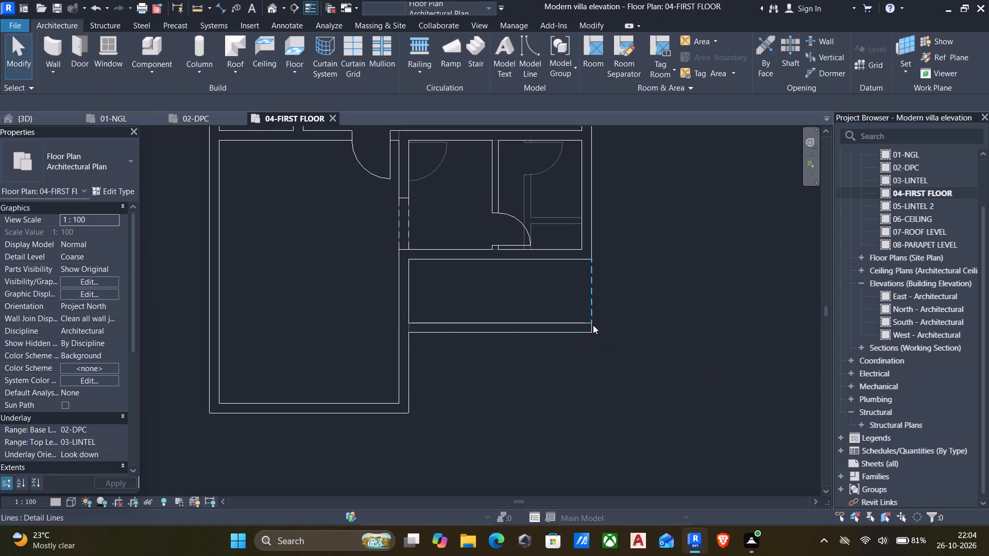
# Delete the remaining vertical Overhead line at the new wall's east end.
pyautogui.click(590, 313)
pyautogui.press('Delete')
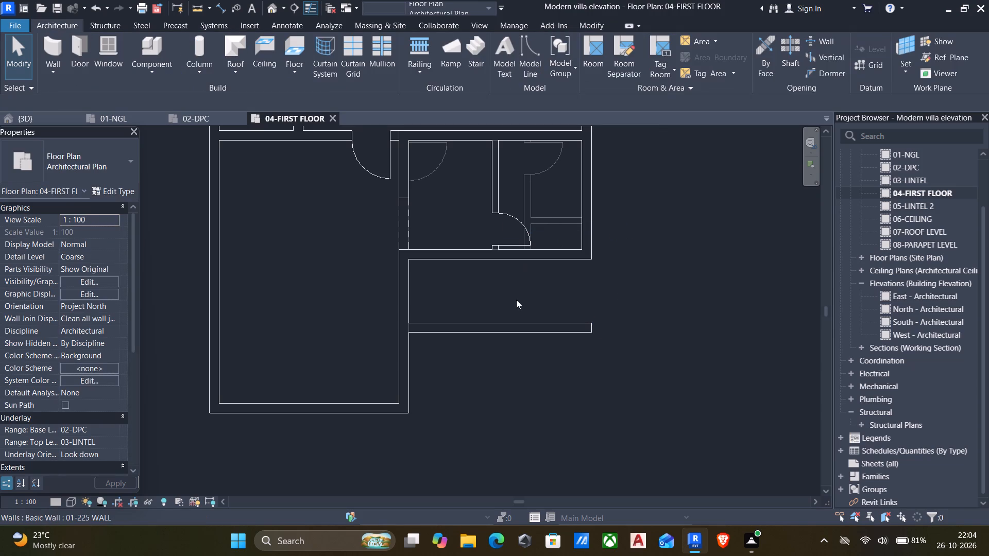
# Draw two vertical 1500 Overhead lines from the room's south wall to the new wall, aligned with the east wall's inner and outer faces.
pyautogui.moveTo(296, 25); pyautogui.dragTo(296, 30)
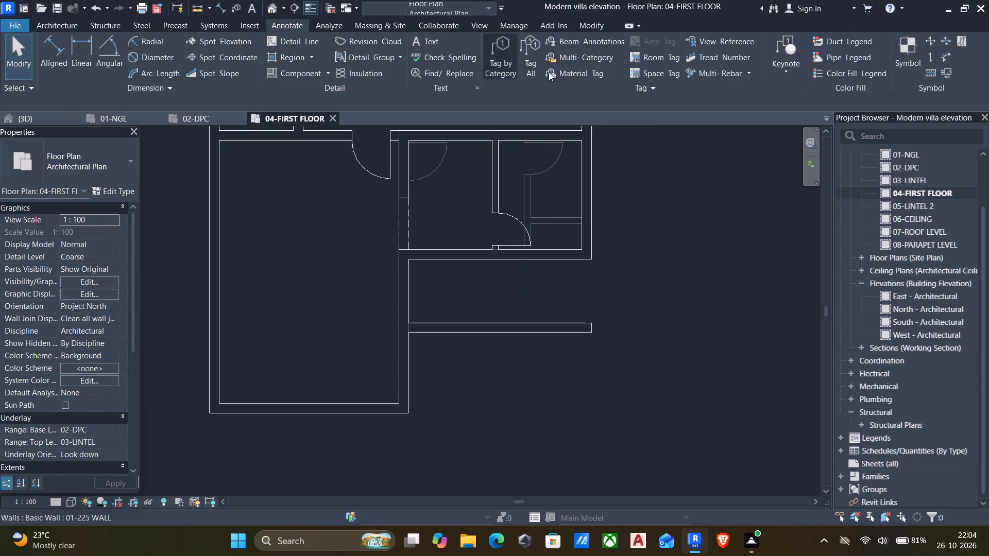
pyautogui.click(286, 42)
pyautogui.scroll(5, 596, 286)
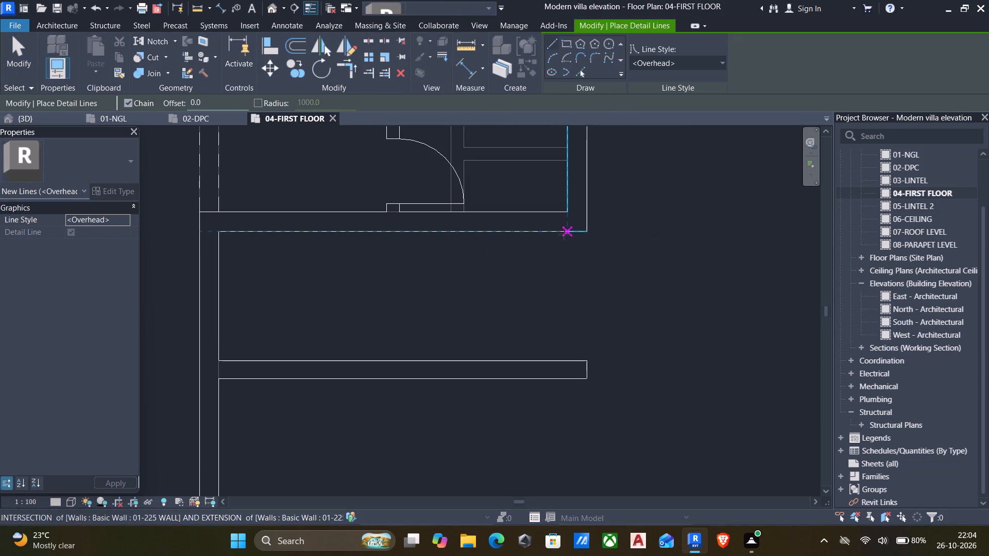
pyautogui.click(564, 234)
pyautogui.click(568, 360)
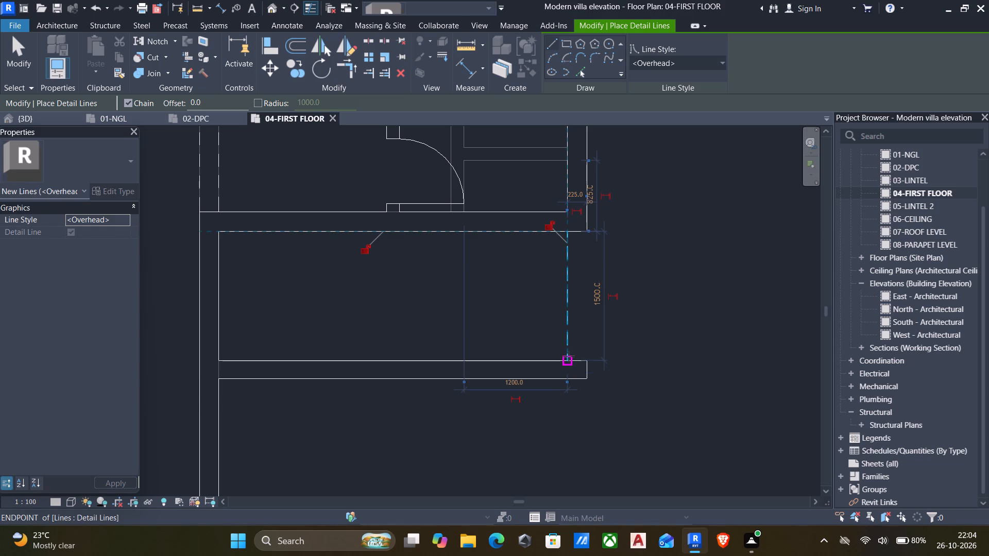
pyautogui.press('Escape')
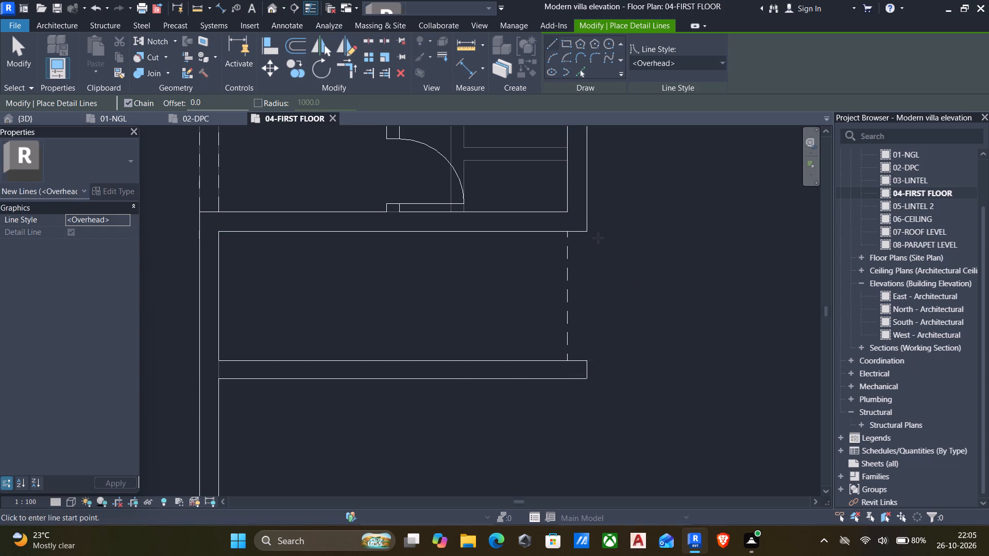
pyautogui.click(587, 231)
pyautogui.click(583, 356)
pyautogui.press('Escape')
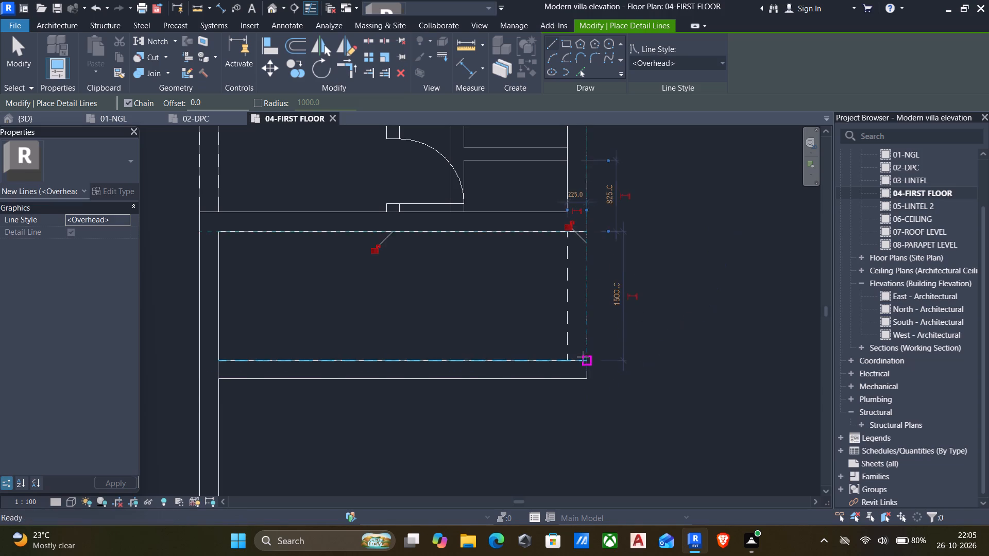
pyautogui.scroll(-2, 579, 405)
pyautogui.press('Escape')
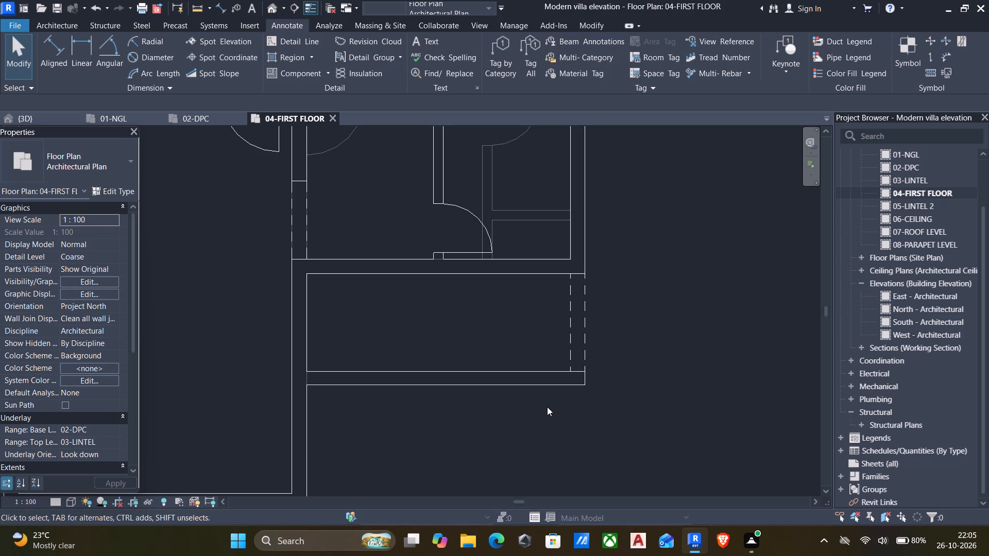
# Set the base offset of the 225 wall along the bottom Overhead line to -450.
pyautogui.click(492, 369)
pyautogui.click(490, 387)
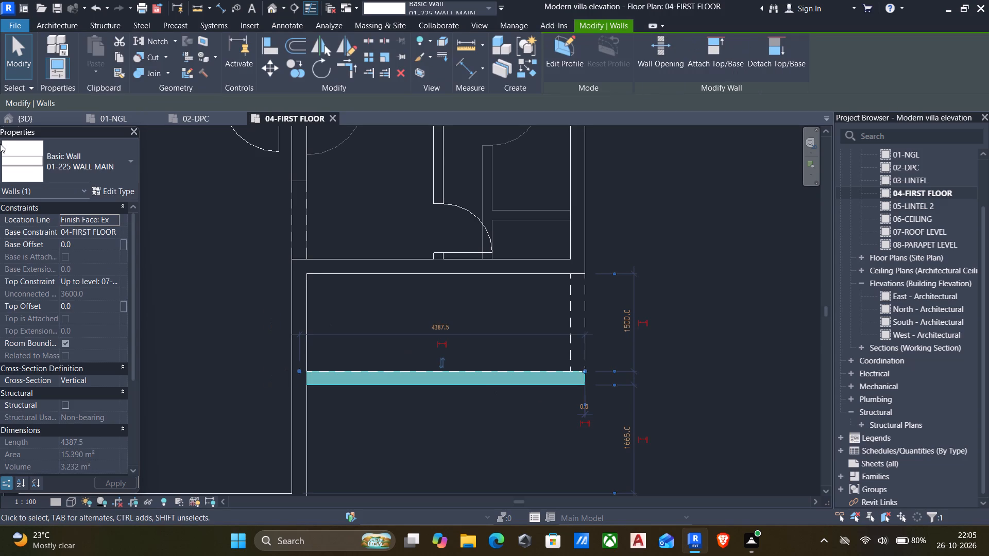
pyautogui.click(97, 248)
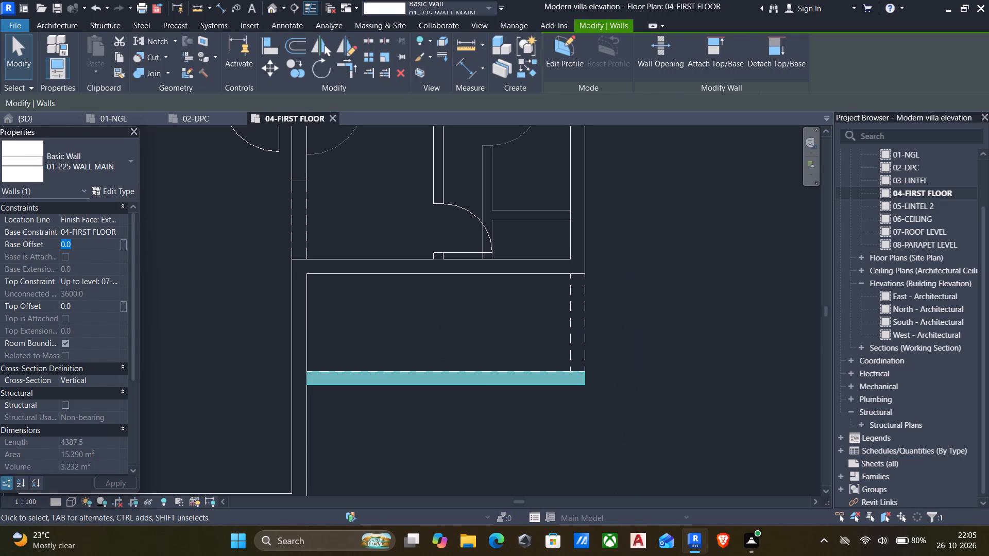
pyautogui.write('-450')
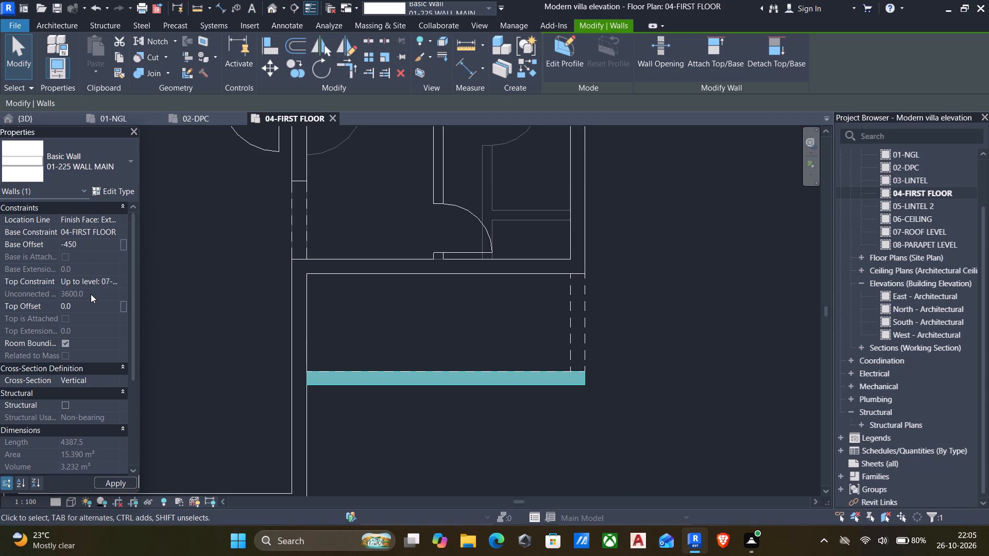
pyautogui.click(115, 283)
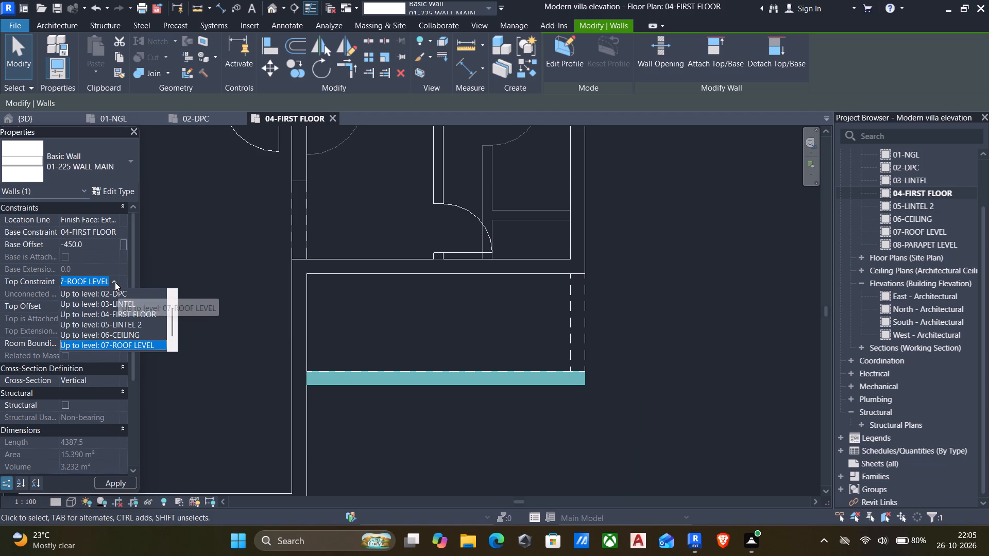
pyautogui.click(115, 282)
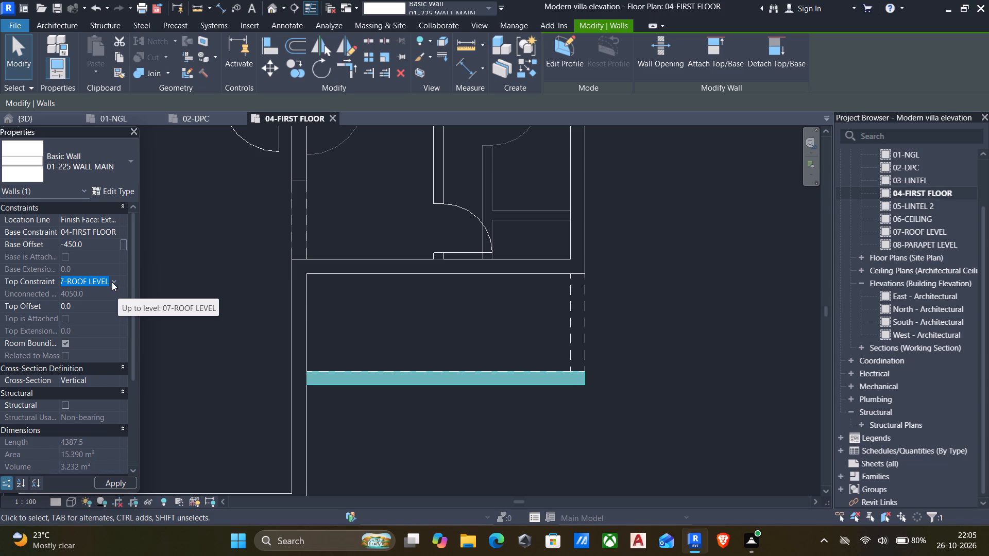
pyautogui.click(107, 476)
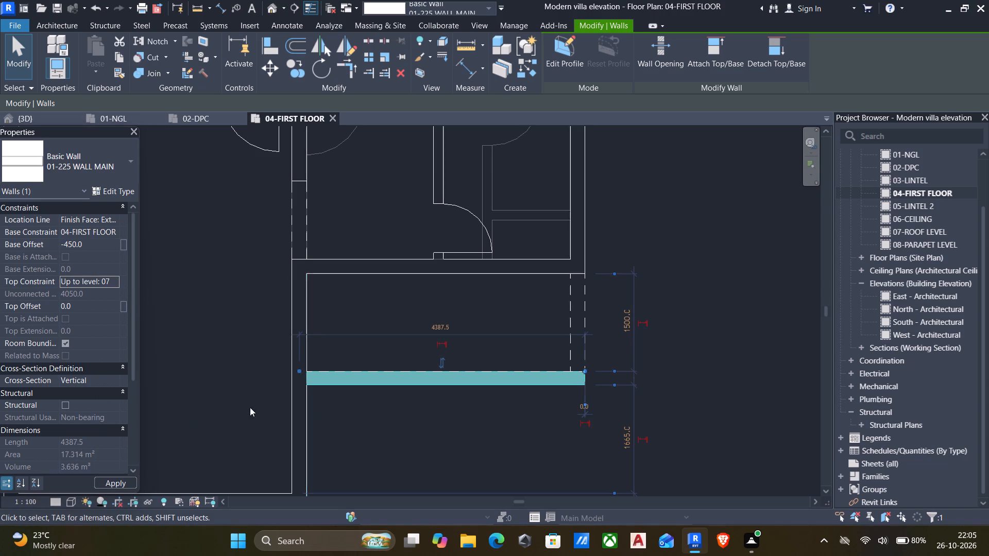
# Shorten that wall from its east end to about 500 long, keeping its west end on the adjoining wall.
pyautogui.moveTo(584, 373); pyautogui.dragTo(575, 375)
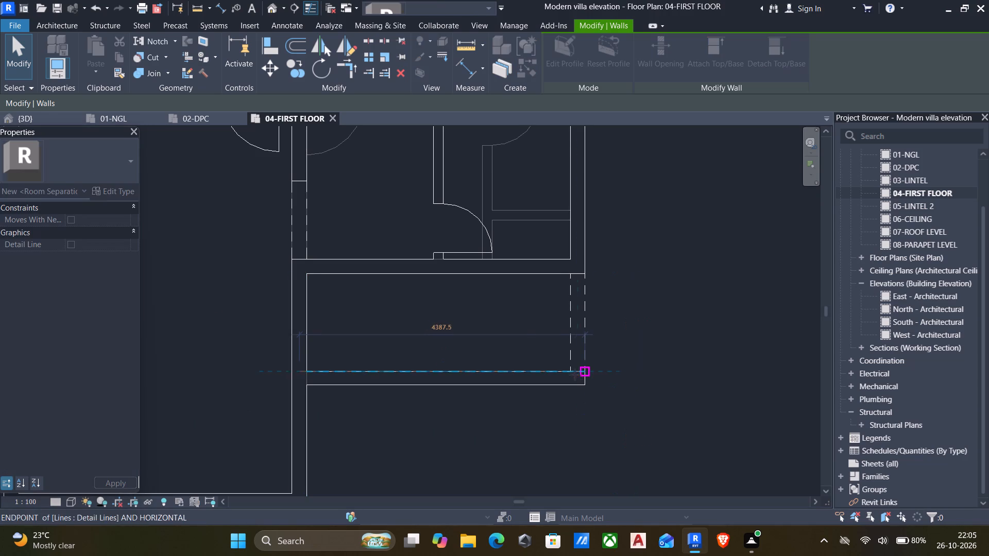
pyautogui.moveTo(575, 375); pyautogui.dragTo(342, 371)
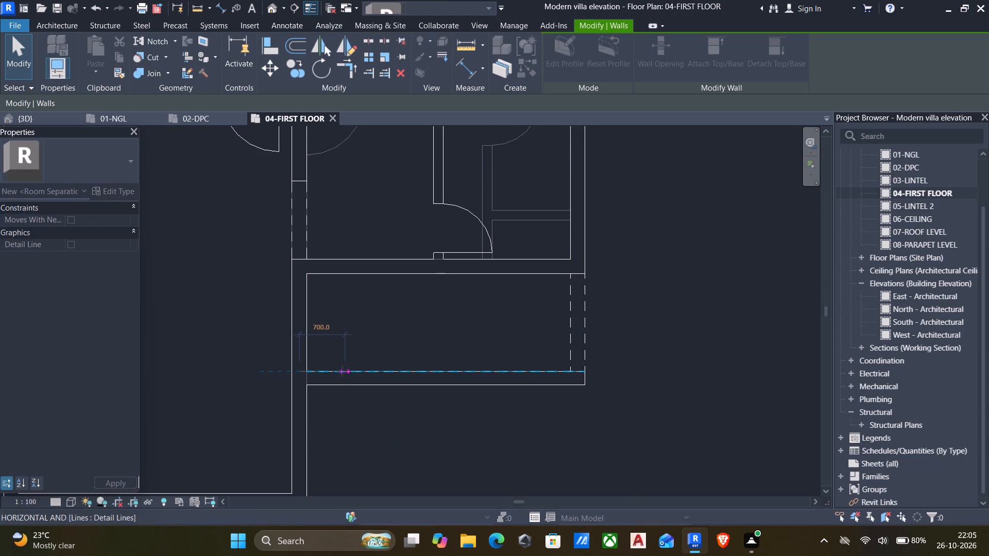
pyautogui.moveTo(342, 371); pyautogui.dragTo(333, 374)
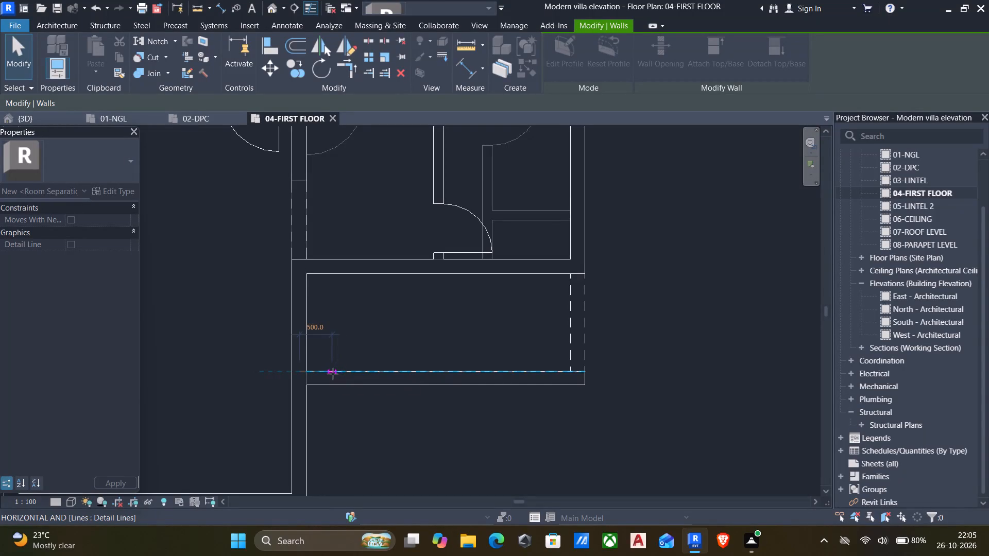
pyautogui.click(343, 463)
pyautogui.scroll(-4, 356, 453)
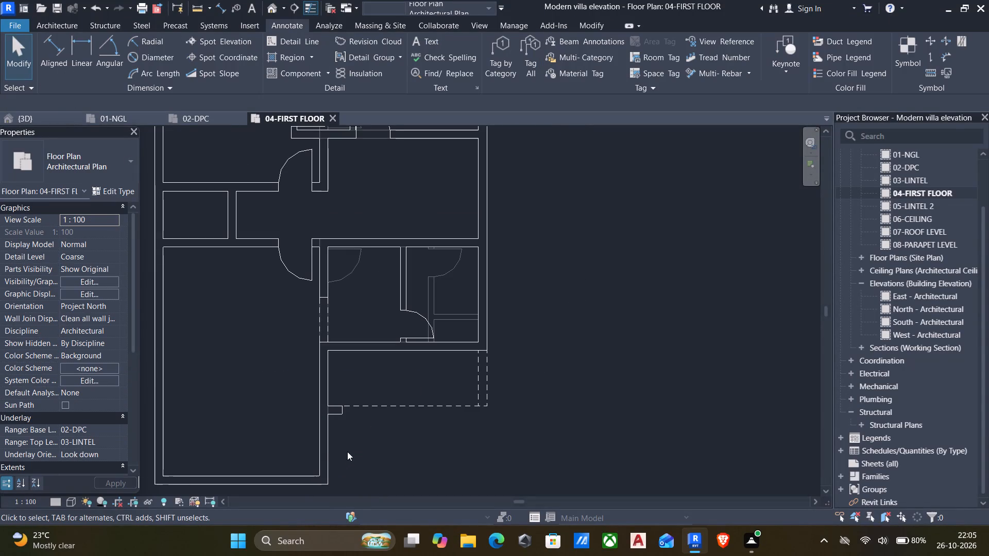
# Set the short wall's length to 600.
pyautogui.click(337, 415)
pyautogui.scroll(2, 342, 390)
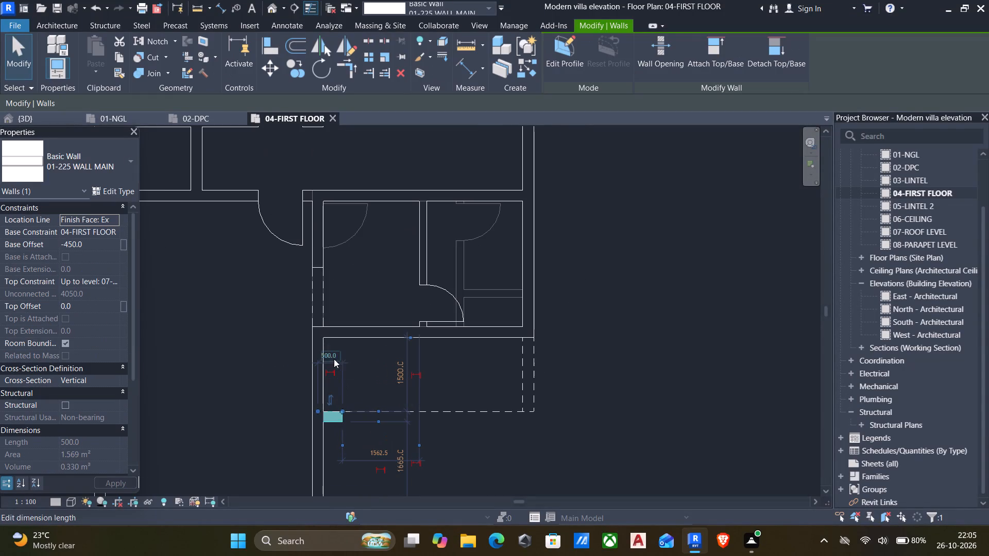
pyautogui.click(333, 359)
pyautogui.write('600')
pyautogui.press('Return')
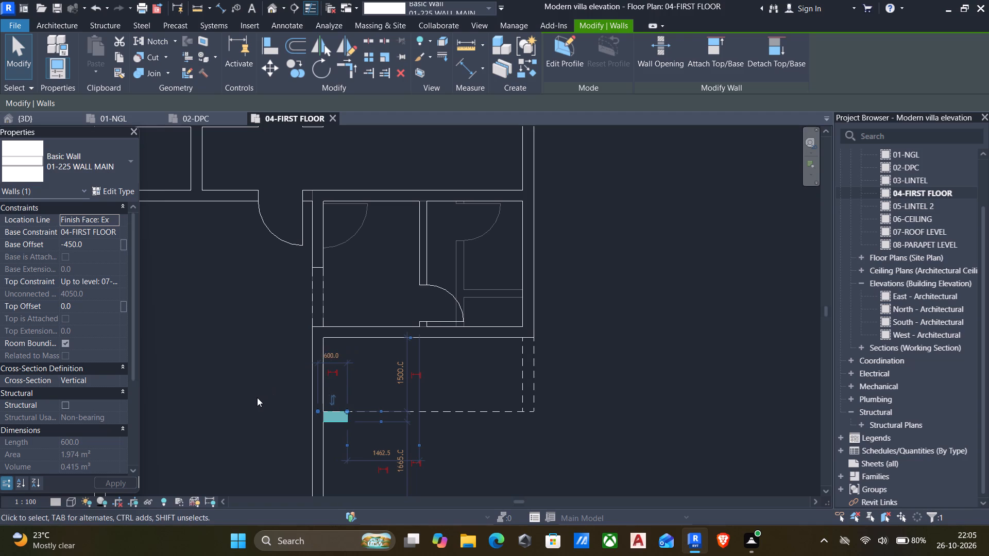
pyautogui.click(257, 398)
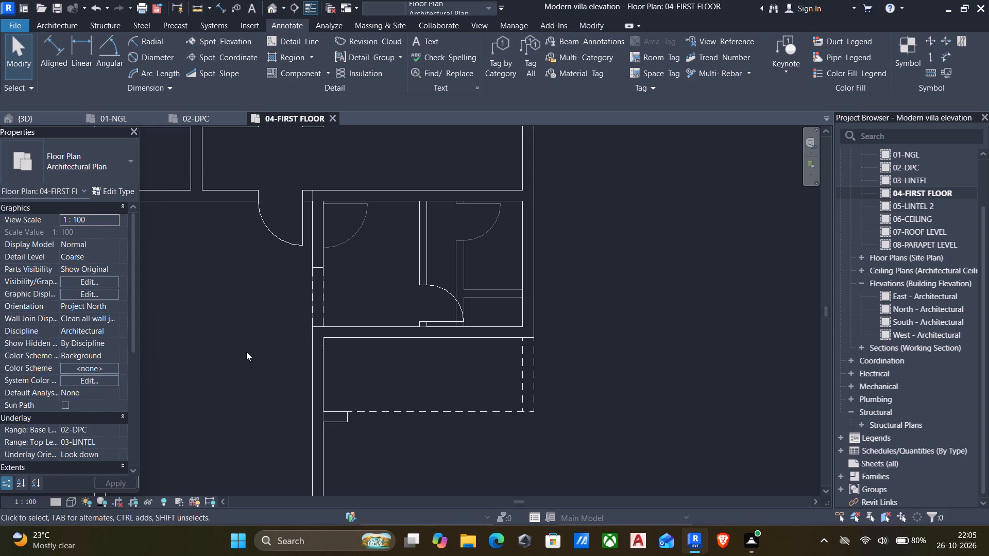
# Draw a 01-225 WALL MAIN wall from the short wall's end to the Overhead line's east end, base offset -450, top 05-LINTEL 2, top offset -1950.
pyautogui.write('wa')
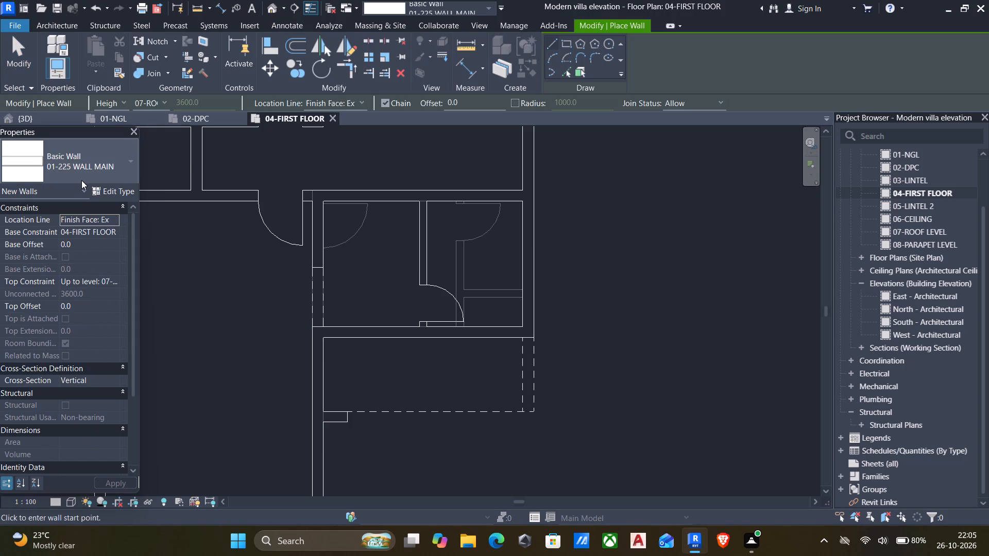
pyautogui.click(112, 279)
pyautogui.click(91, 326)
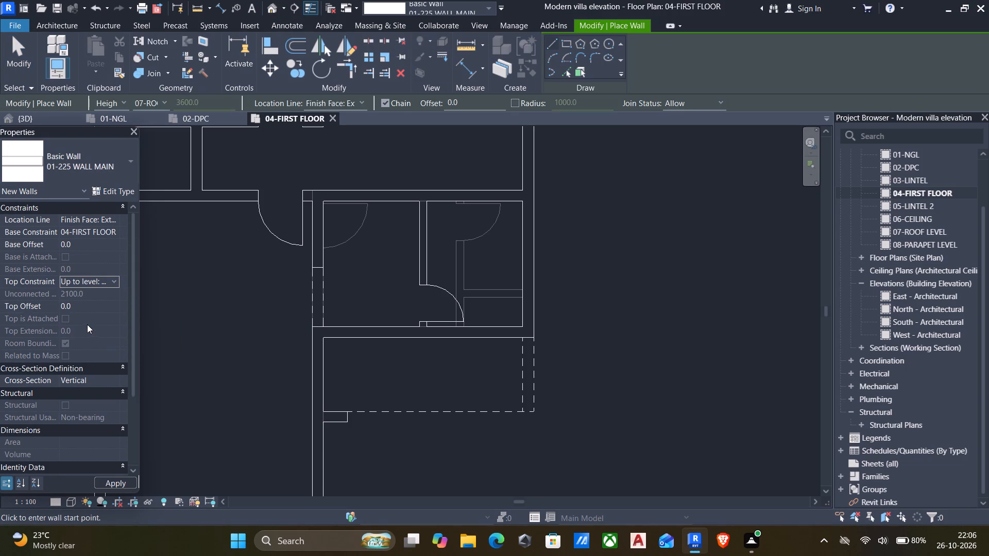
pyautogui.click(88, 308)
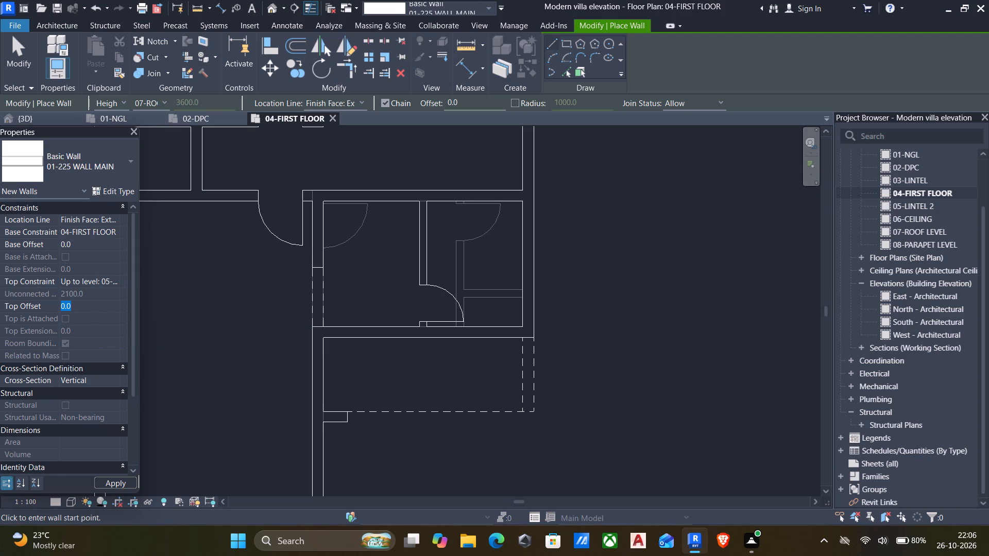
pyautogui.press('-')
pyautogui.write('1950')
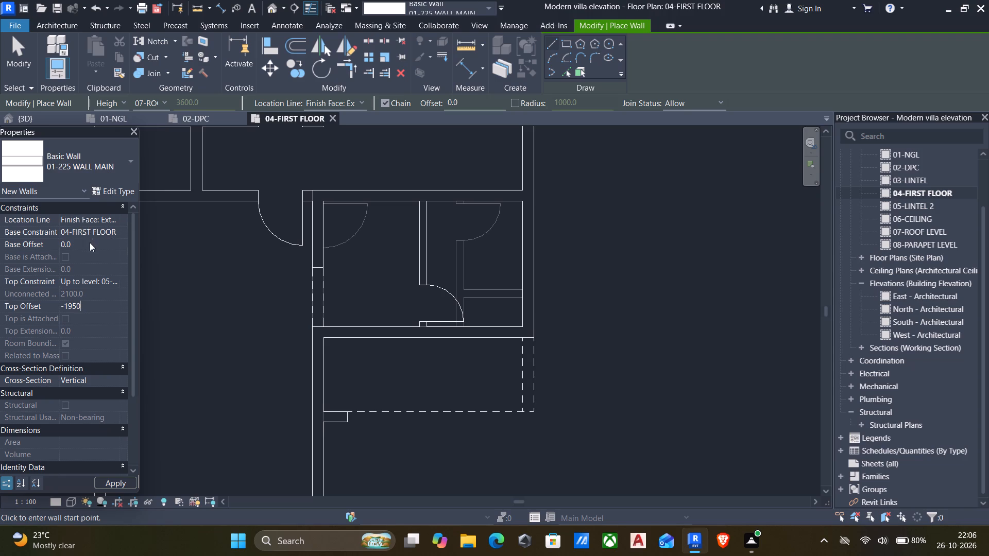
pyautogui.click(90, 242)
pyautogui.press('-')
pyautogui.write('450')
pyautogui.click(106, 480)
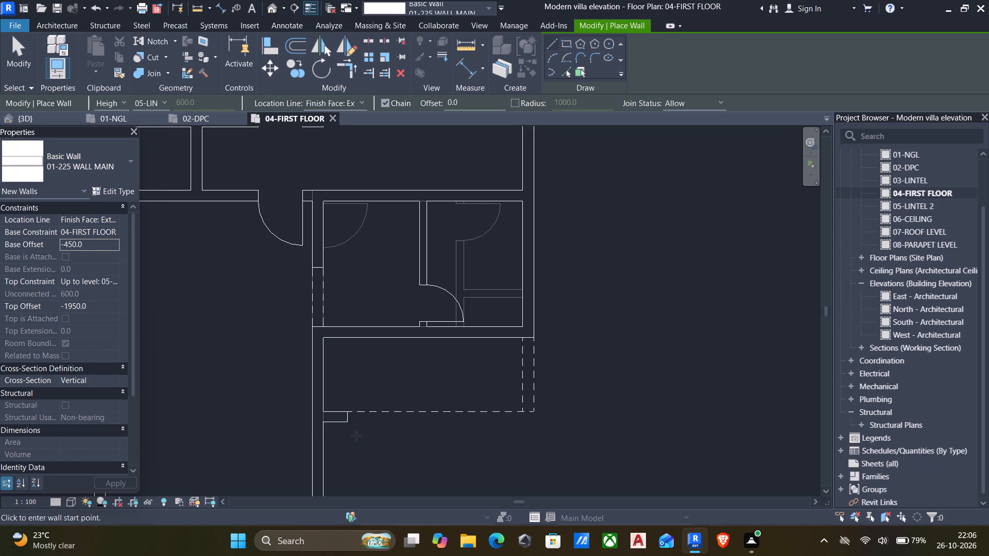
pyautogui.click(348, 413)
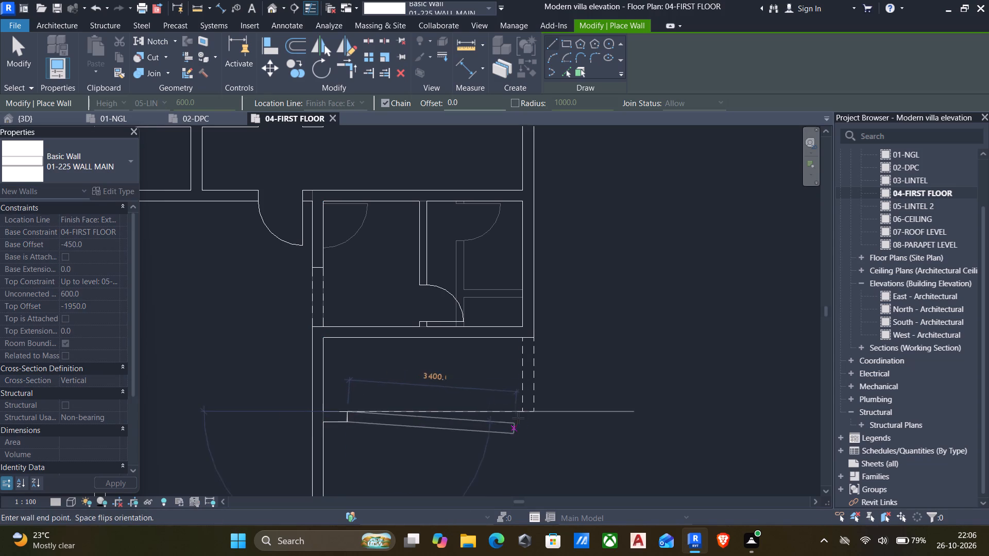
pyautogui.click(532, 411)
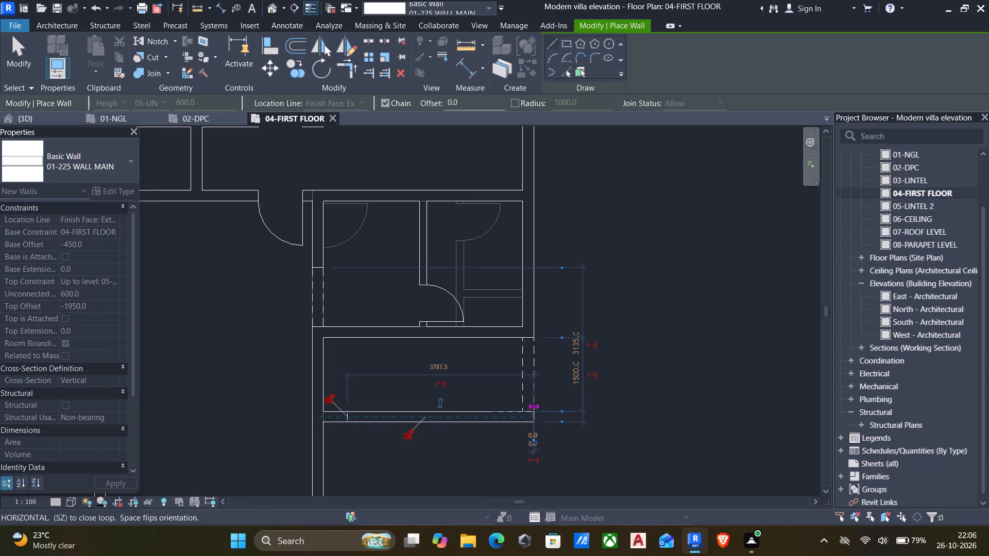
pyautogui.press('Escape')
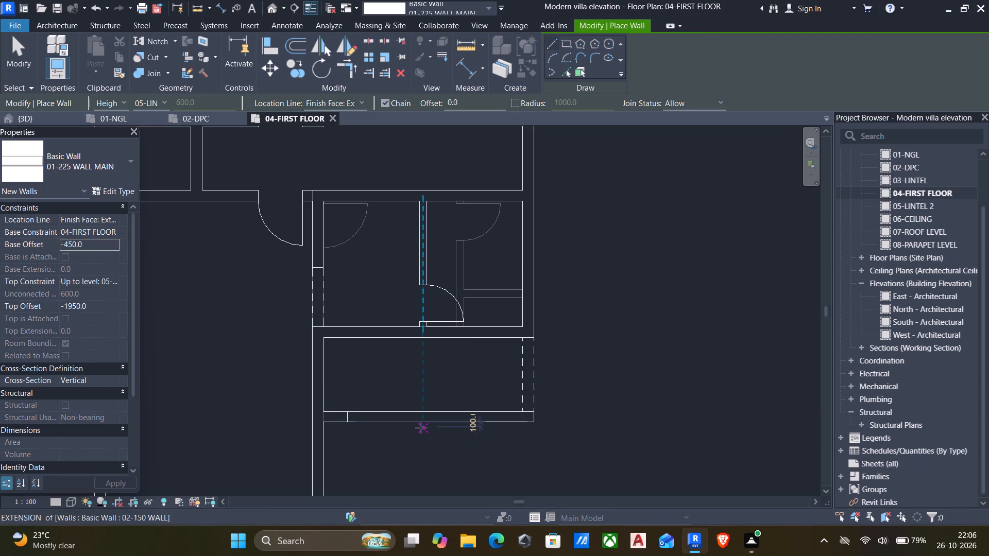
# Examine the new low wall and the surrounding villa walls in 3D from several sides.
pyautogui.click(275, 8)
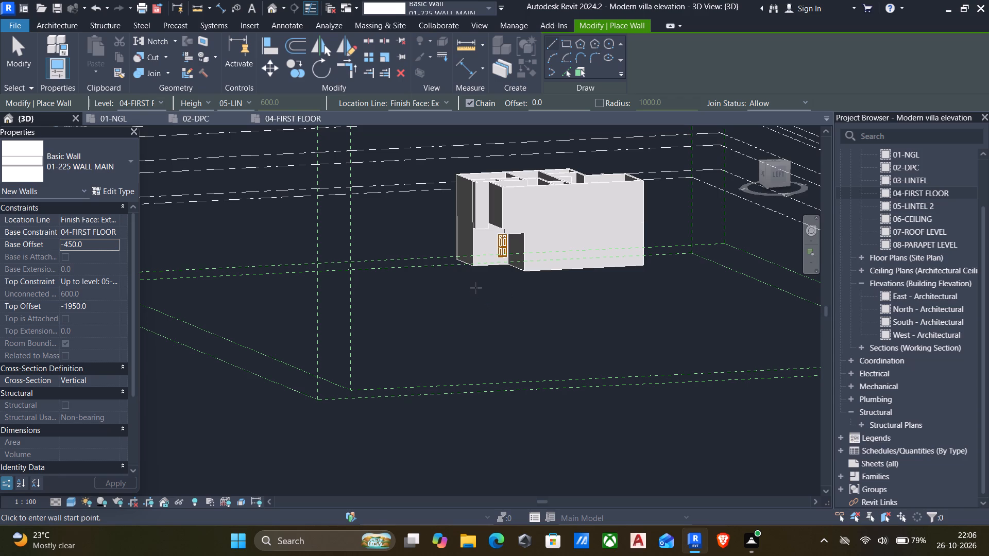
pyautogui.press('Escape')
pyautogui.keyDown('shift'); pyautogui.moveTo(461, 258); pyautogui.dragTo(467, 315, button='middle'); pyautogui.keyUp('shift')
pyautogui.keyDown('shift'); pyautogui.scroll(-1, 460, 259); pyautogui.keyUp('shift')
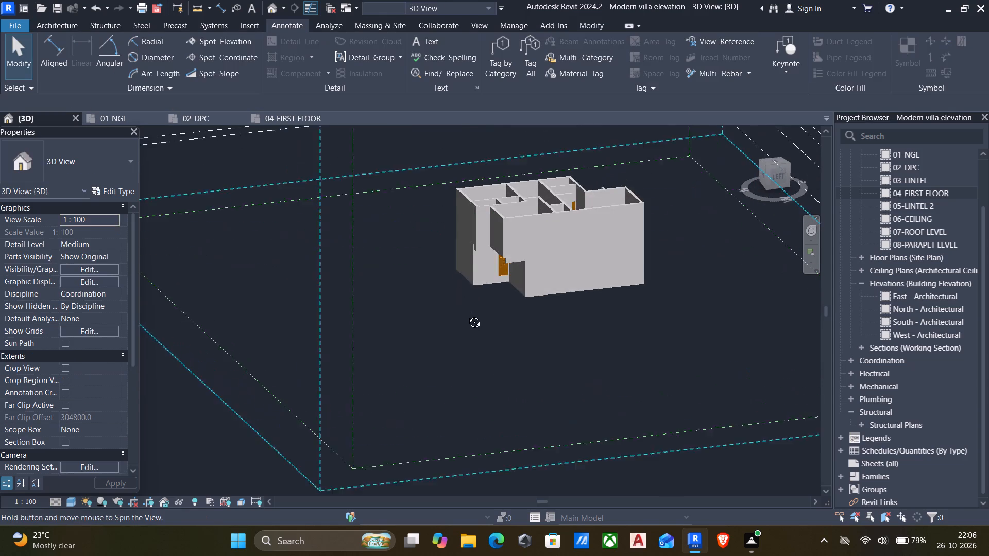
pyautogui.keyDown('shift'); pyautogui.moveTo(467, 315); pyautogui.dragTo(469, 318, button='middle'); pyautogui.keyUp('shift')
pyautogui.scroll(10, 488, 267)
pyautogui.keyDown('shift'); pyautogui.scroll(-6, 515, 287); pyautogui.keyUp('shift')
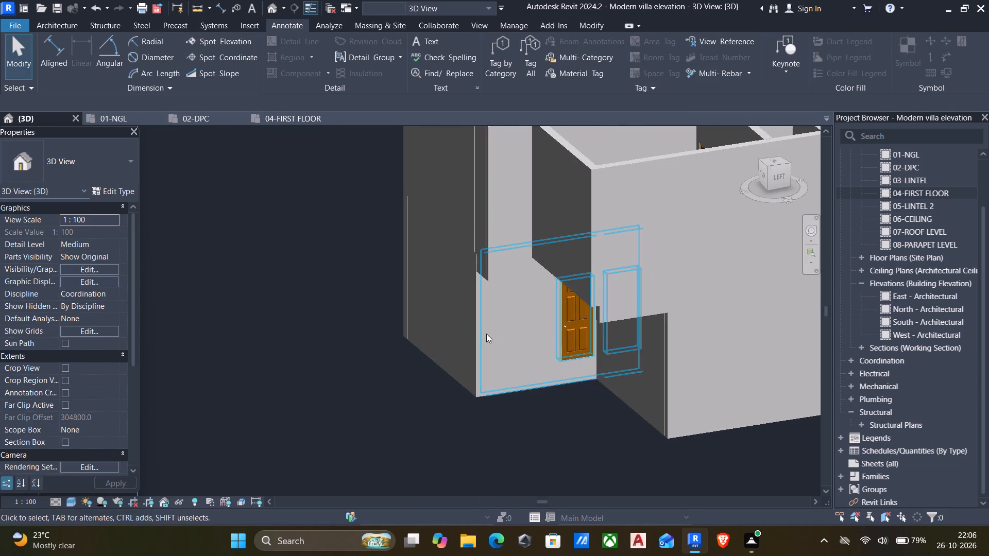
pyautogui.scroll(-9, 484, 333)
pyautogui.keyDown('shift'); pyautogui.moveTo(484, 334); pyautogui.dragTo(605, 371, button='middle'); pyautogui.keyUp('shift')
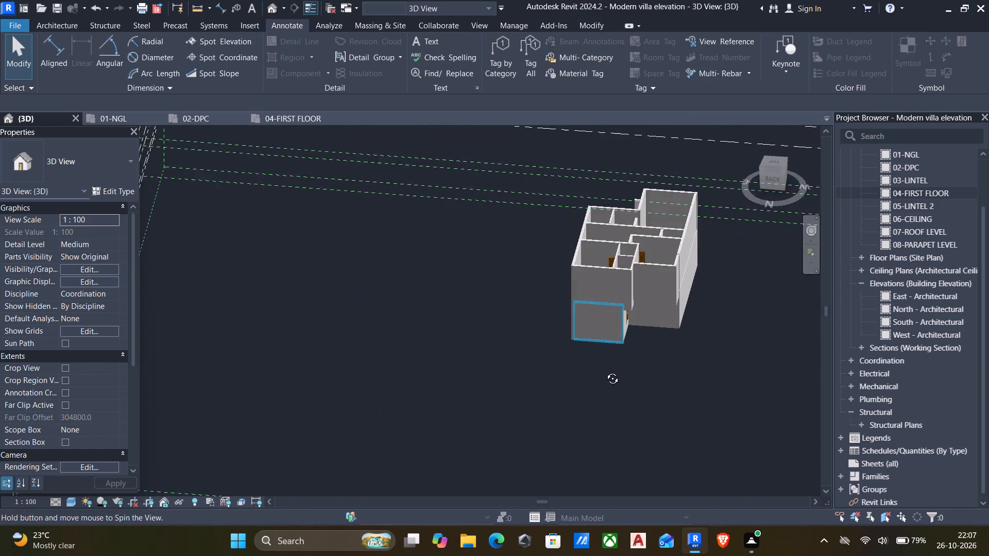
pyautogui.keyDown('shift'); pyautogui.moveTo(605, 371); pyautogui.dragTo(605, 369, button='middle'); pyautogui.keyUp('shift')
pyautogui.scroll(5, 610, 346)
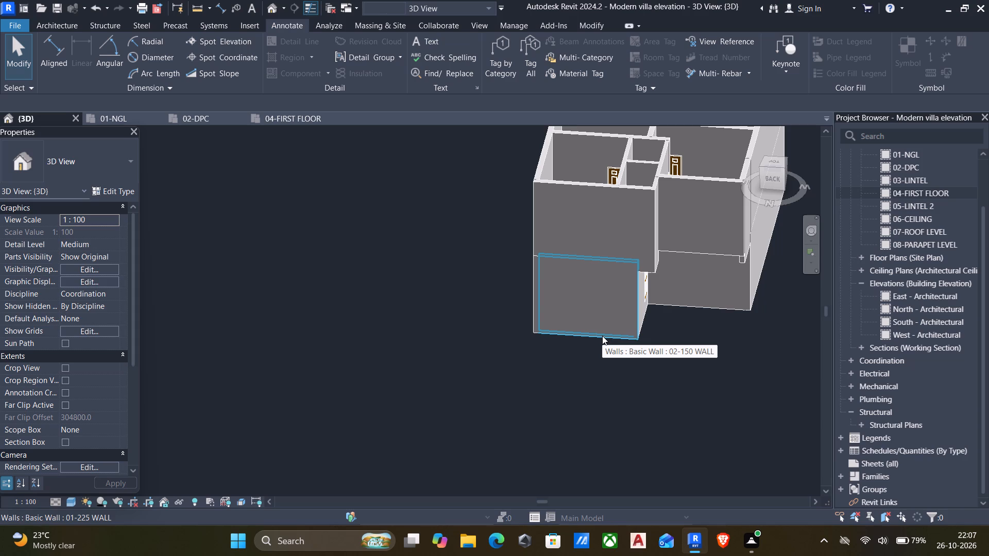
pyautogui.scroll(-5, 607, 310)
pyautogui.keyDown('shift'); pyautogui.moveTo(663, 365); pyautogui.dragTo(619, 358, button='middle'); pyautogui.keyUp('shift')
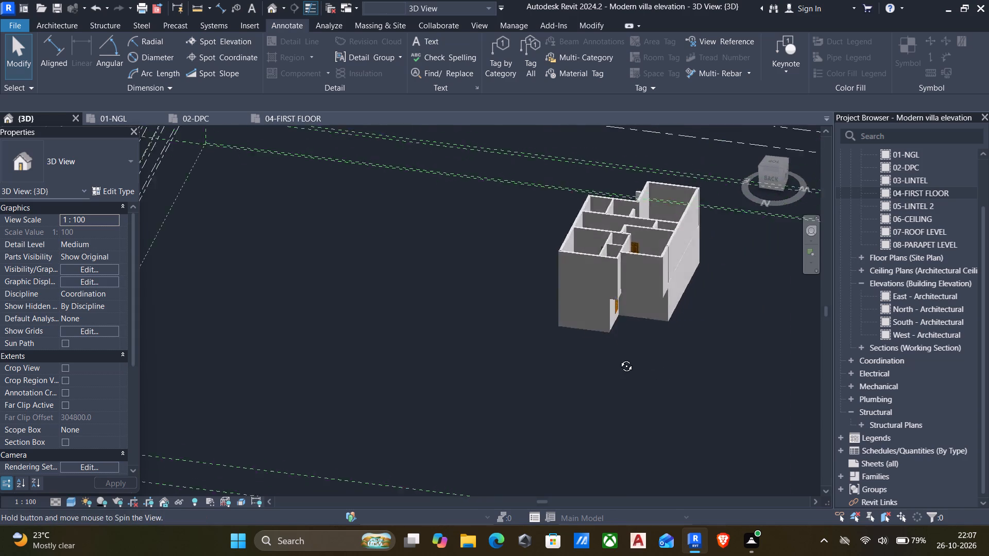
pyautogui.keyDown('shift'); pyautogui.moveTo(619, 358); pyautogui.dragTo(248, 329, button='middle'); pyautogui.keyUp('shift')
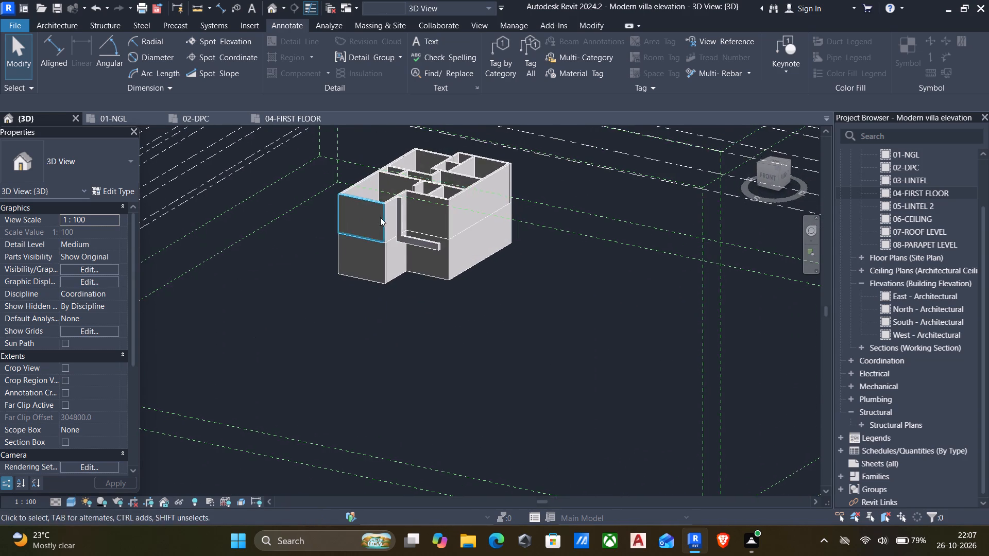
pyautogui.scroll(11, 399, 227)
pyautogui.scroll(-7, 399, 212)
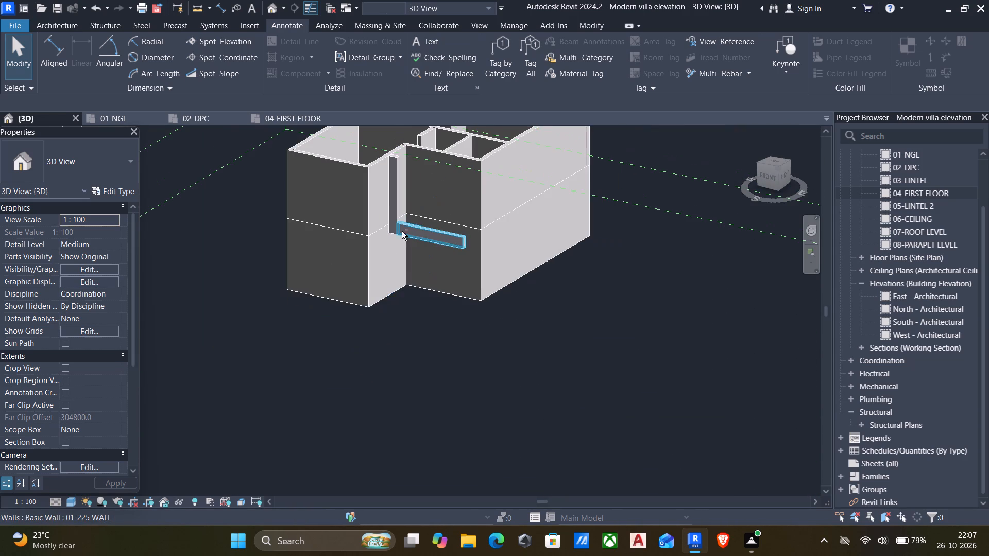
pyautogui.scroll(-3, 335, 309)
# Set the underlay range base level of the 04-FIRST FLOOR plan to None.
pyautogui.doubleClick(885, 196)
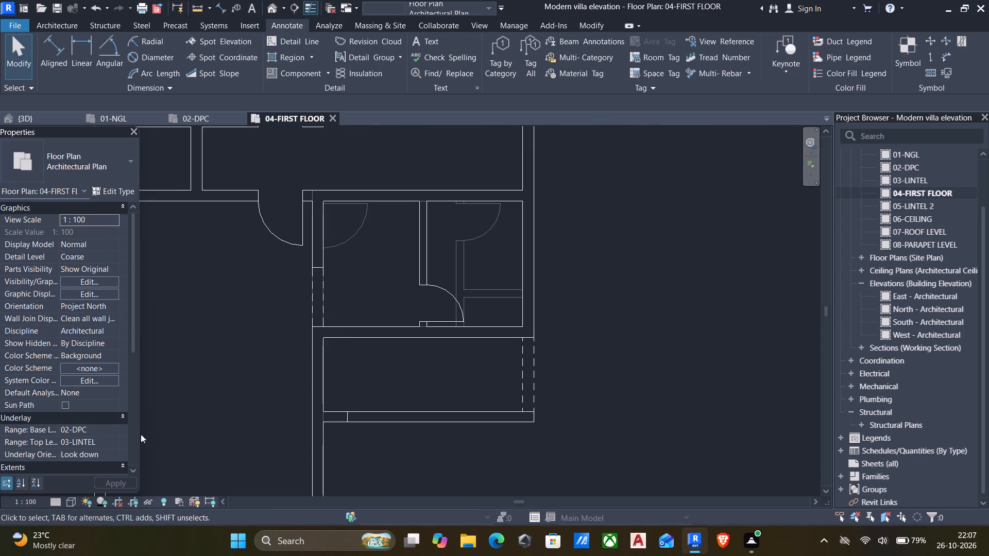
pyautogui.click(112, 430)
pyautogui.click(92, 441)
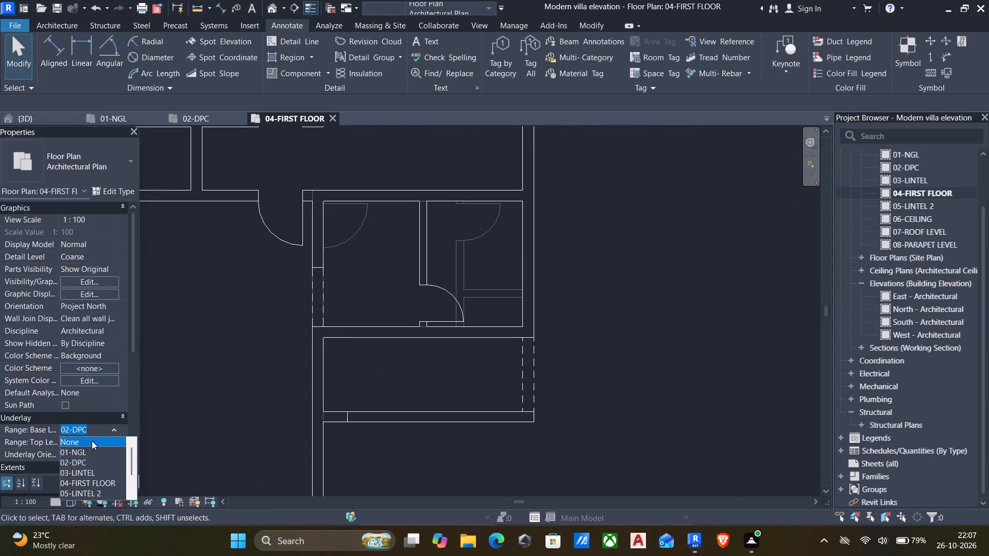
pyautogui.scroll(-8, 345, 331)
pyautogui.moveTo(347, 328); pyautogui.dragTo(378, 361, button='middle')
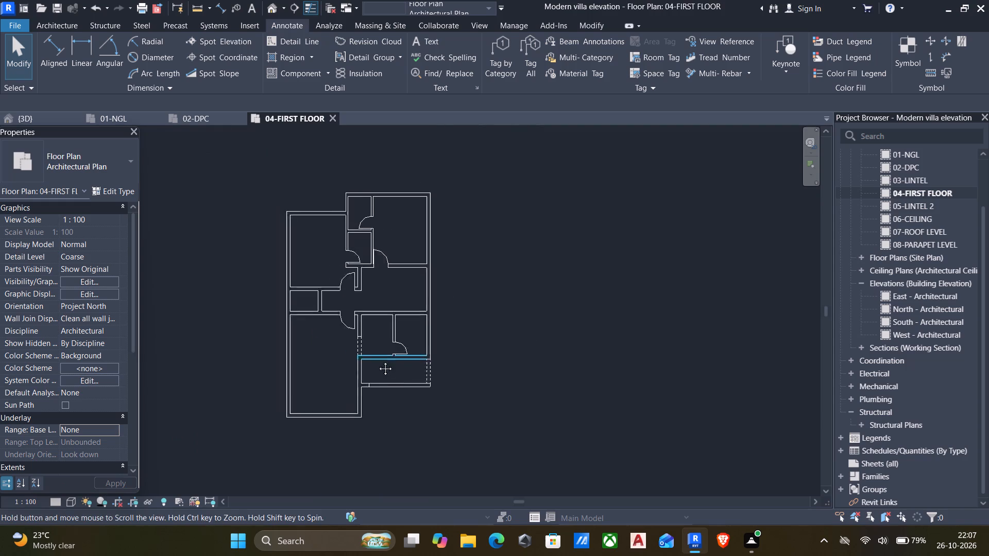
pyautogui.moveTo(378, 361); pyautogui.dragTo(388, 368, button='middle')
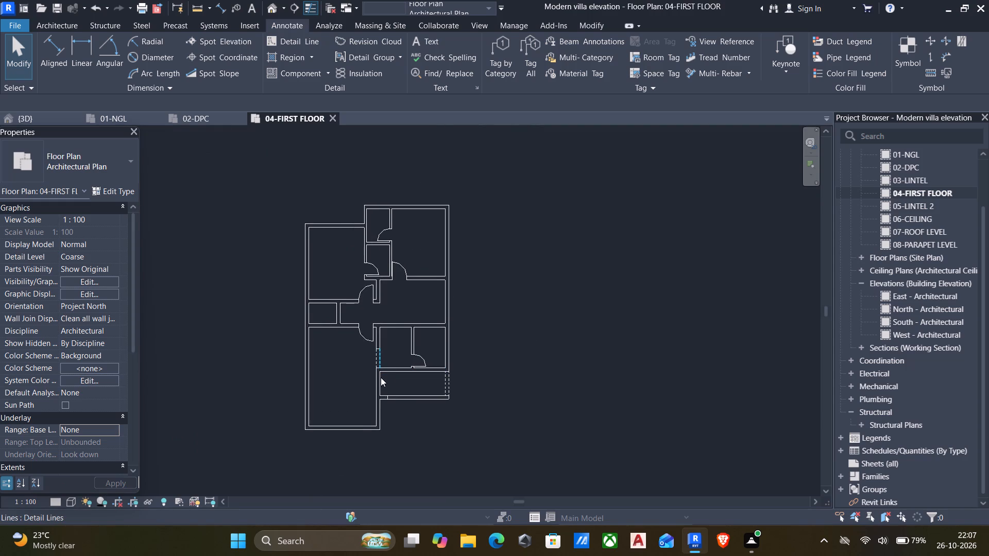
# On the 02-DPC plan, start an architectural floor and duplicate the Generic - 12" type as 01-floor.
pyautogui.doubleClick(887, 170)
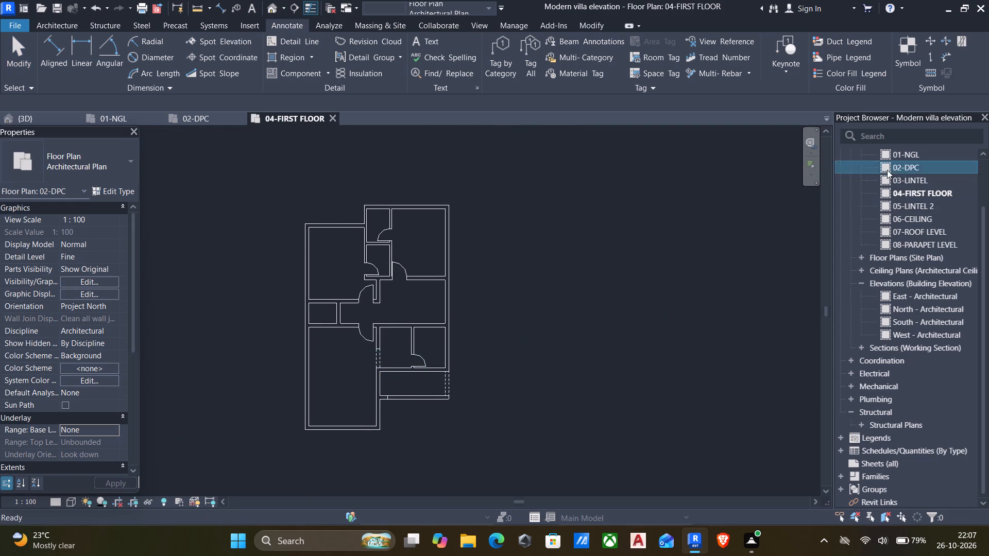
pyautogui.scroll(-3, 412, 257)
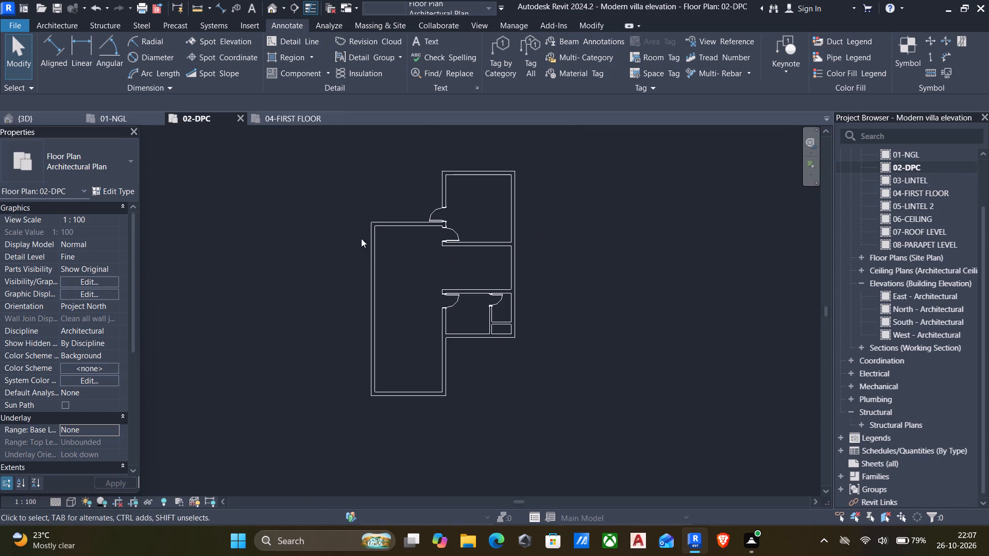
pyautogui.click(53, 22)
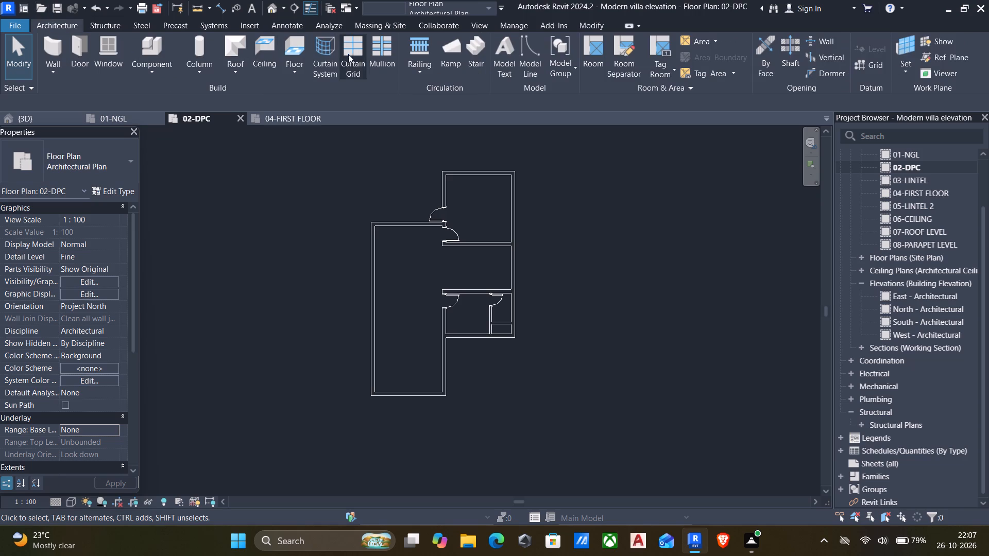
pyautogui.click(293, 51)
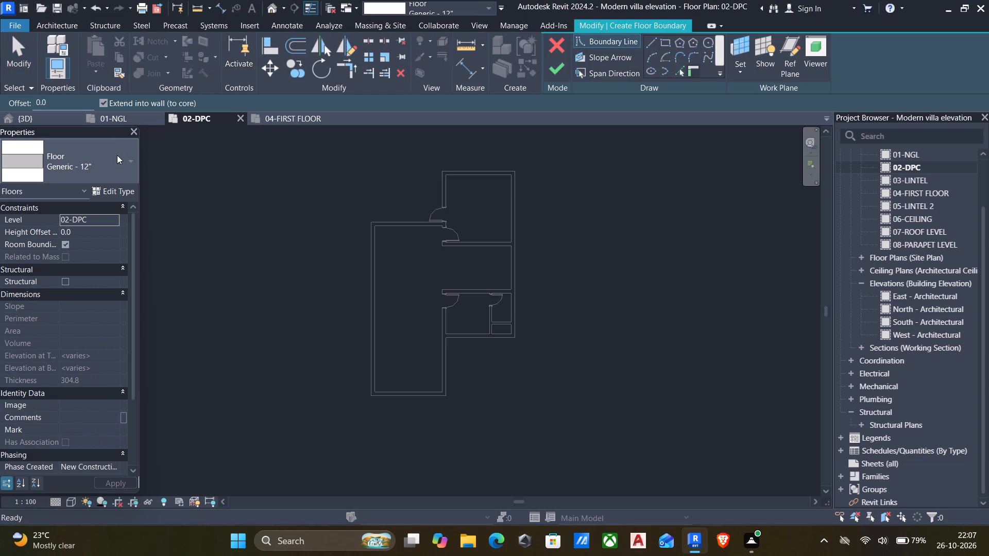
pyautogui.click(120, 187)
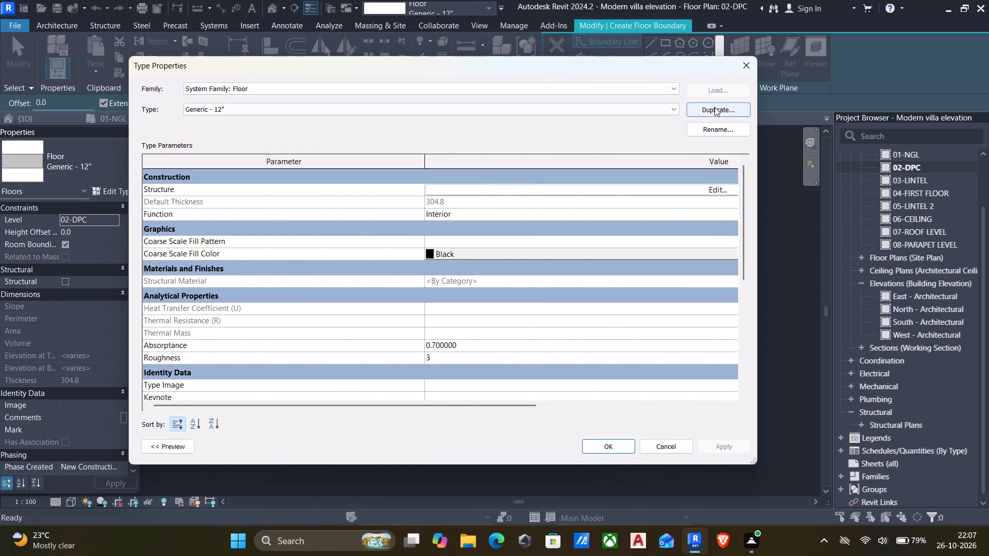
pyautogui.click(714, 107)
pyautogui.press('BackSpace')
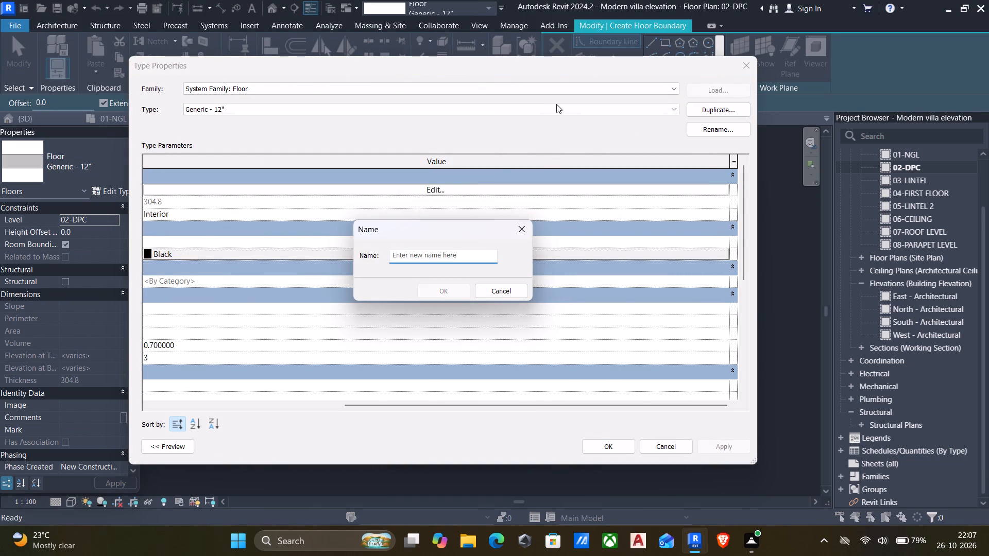
pyautogui.write('01-')
pyautogui.write('floor')
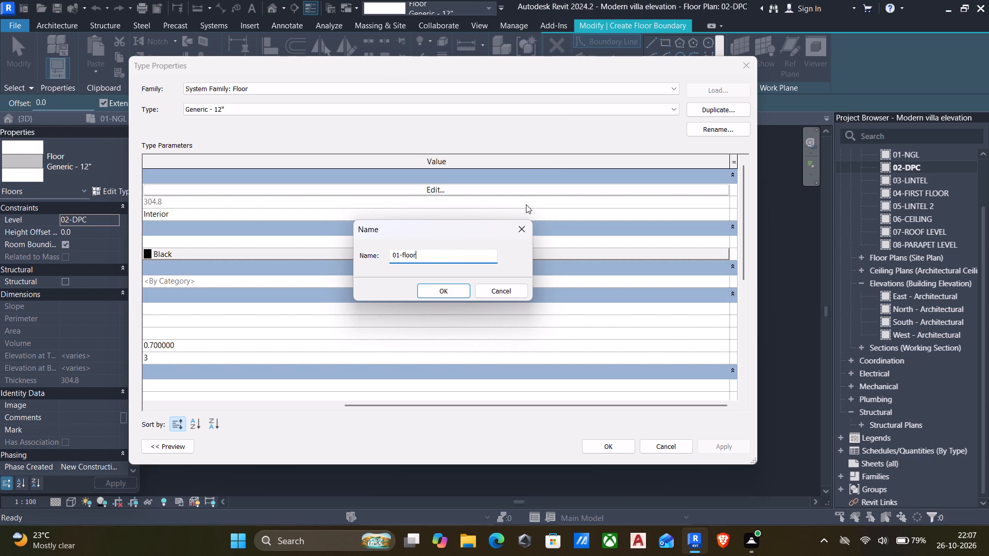
pyautogui.click(452, 290)
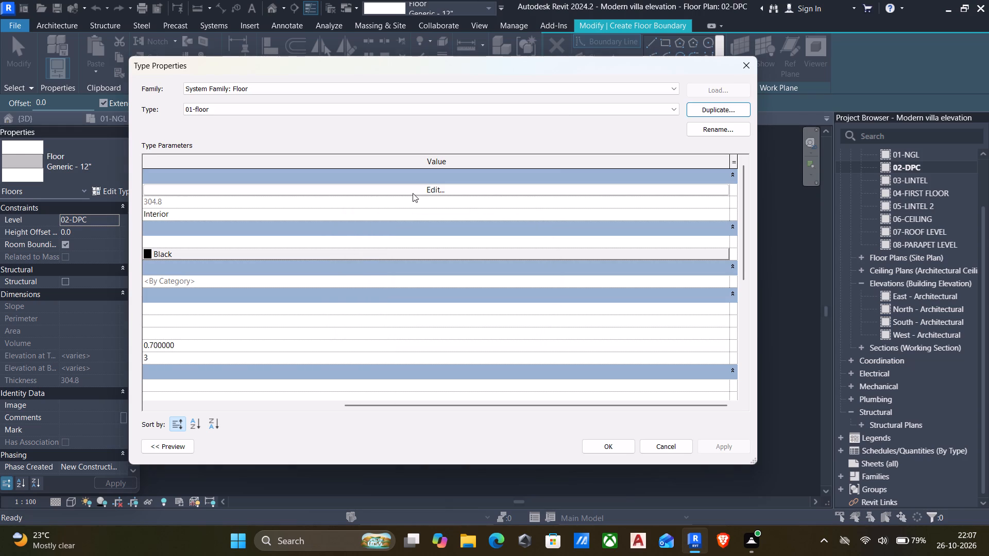
# Set the structure layer thickness of the 01-floor type to 150 and keep it as the floor's type.
pyautogui.click(416, 187)
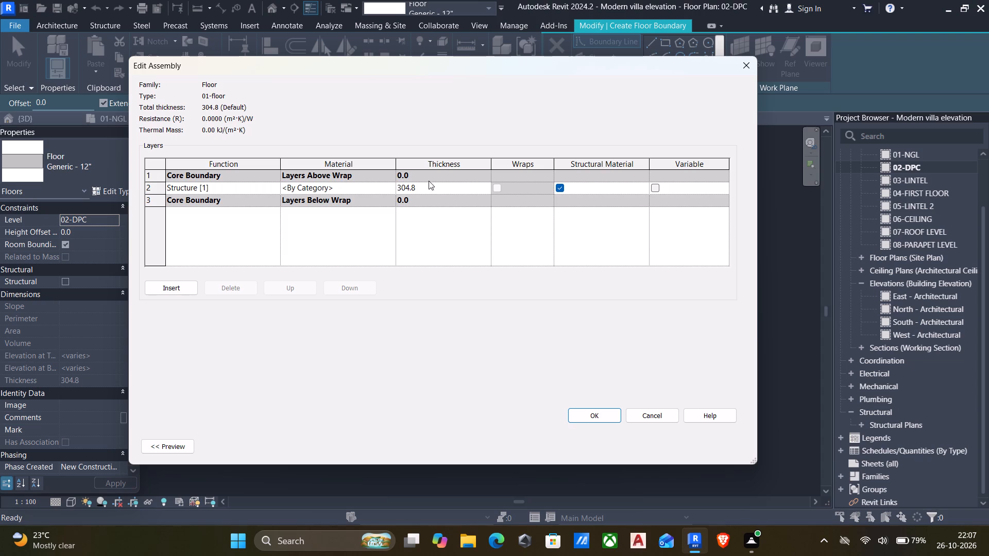
pyautogui.click(433, 185)
pyautogui.write('150')
pyautogui.press('Return')
pyautogui.click(604, 419)
pyautogui.click(721, 443)
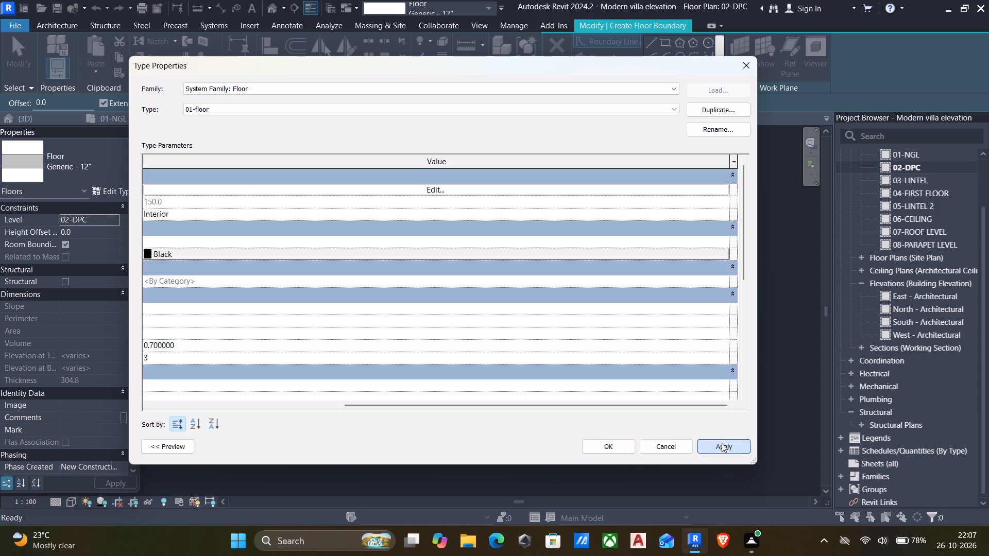
pyautogui.click(615, 444)
pyautogui.click(80, 174)
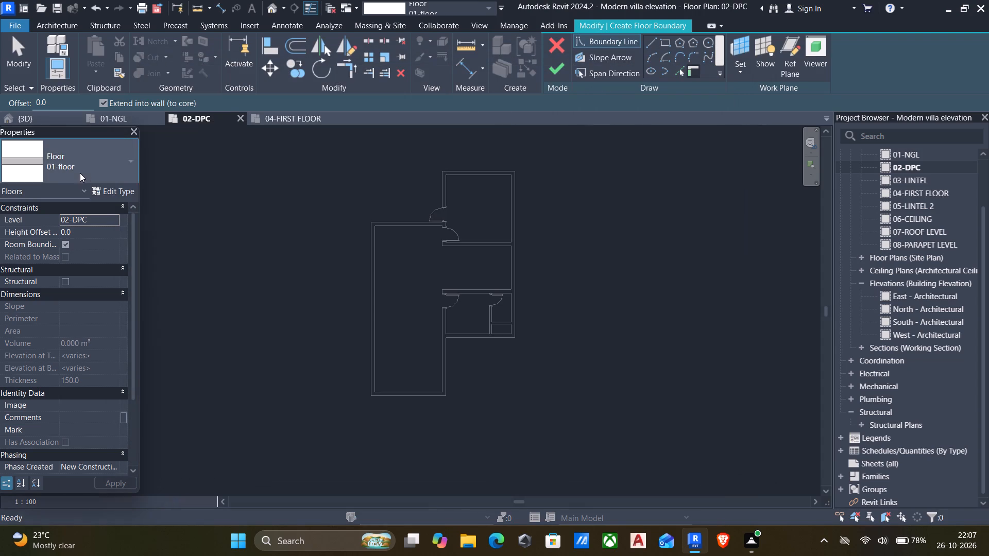
pyautogui.scroll(6, 76, 282)
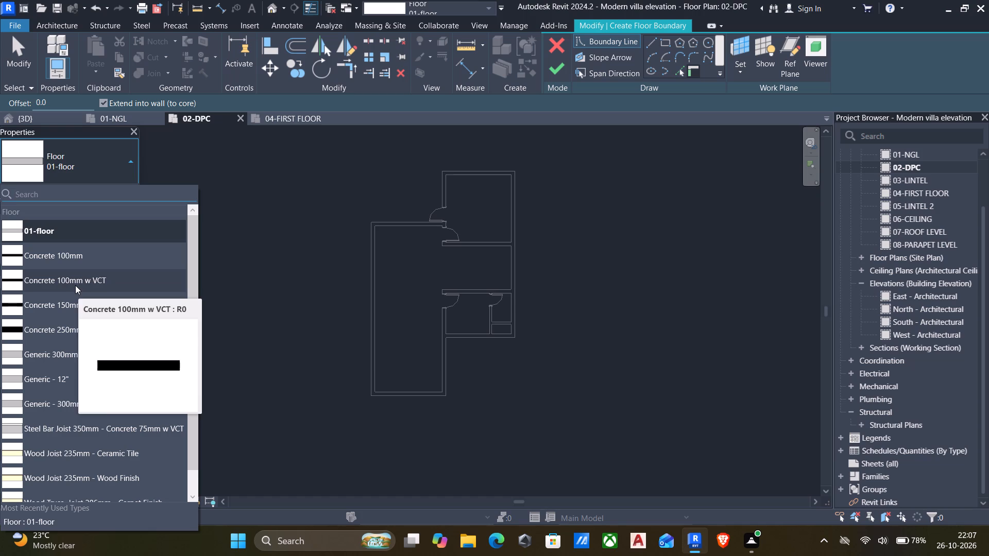
# Pick floor boundary lines along the inner faces of the west block's north wall and the northeast room's west, north and east walls.
pyautogui.click(678, 73)
pyautogui.scroll(5, 432, 186)
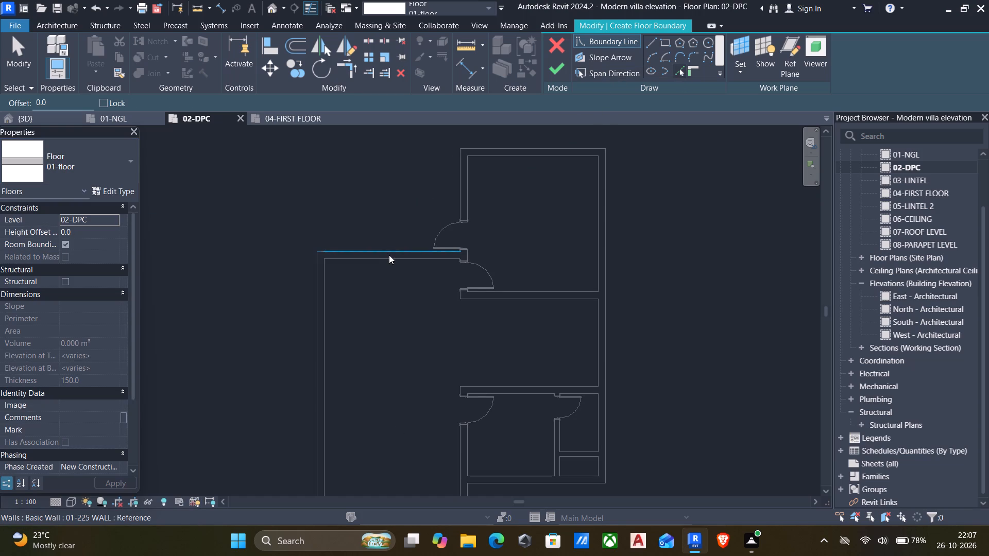
pyautogui.click(386, 257)
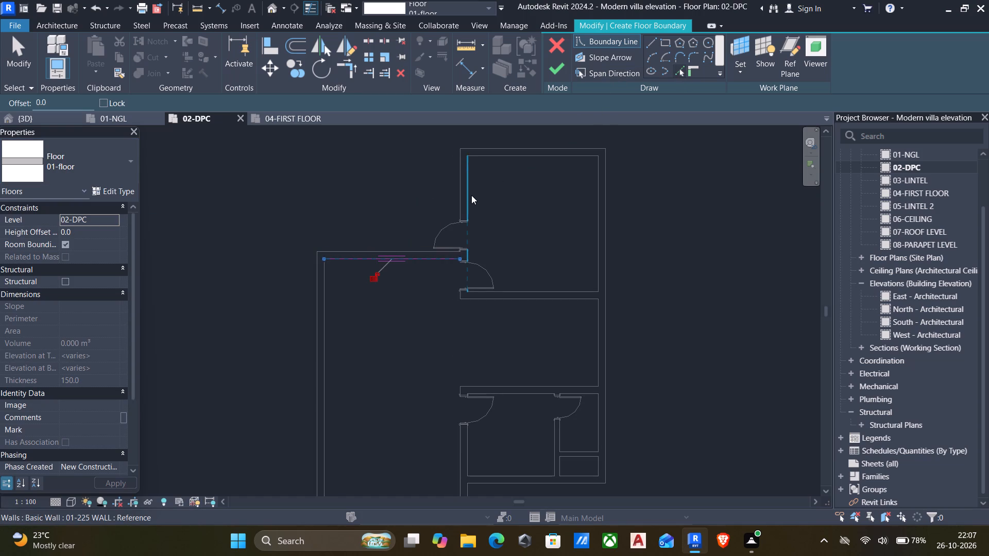
pyautogui.click(471, 195)
pyautogui.click(506, 163)
pyautogui.click(516, 161)
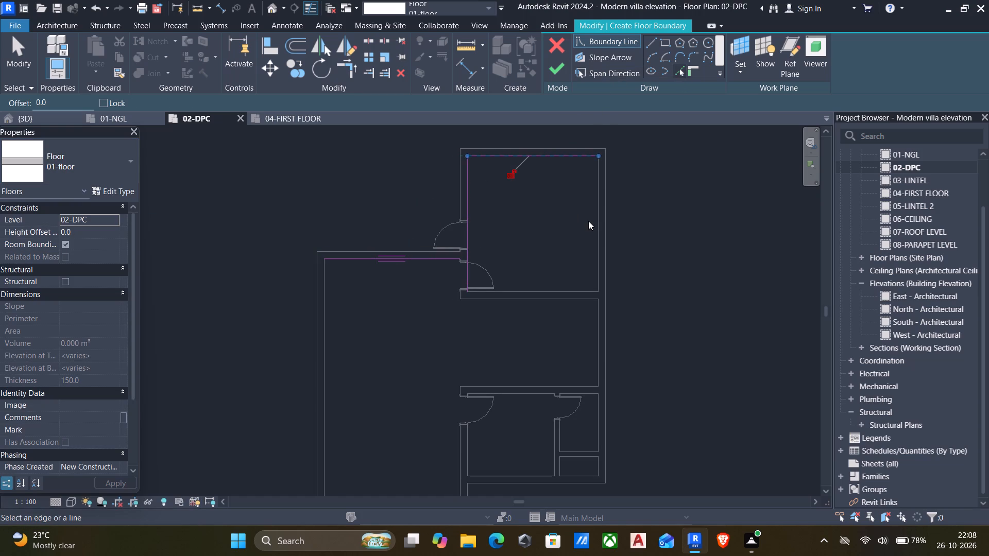
pyautogui.click(596, 222)
# Pick the remaining boundary lines along the inner faces of the west block's west, south and east walls and the small southeast rooms' south wall.
pyautogui.scroll(-5, 568, 312)
pyautogui.moveTo(553, 360); pyautogui.dragTo(550, 310, button='middle')
pyautogui.scroll(3, 550, 310)
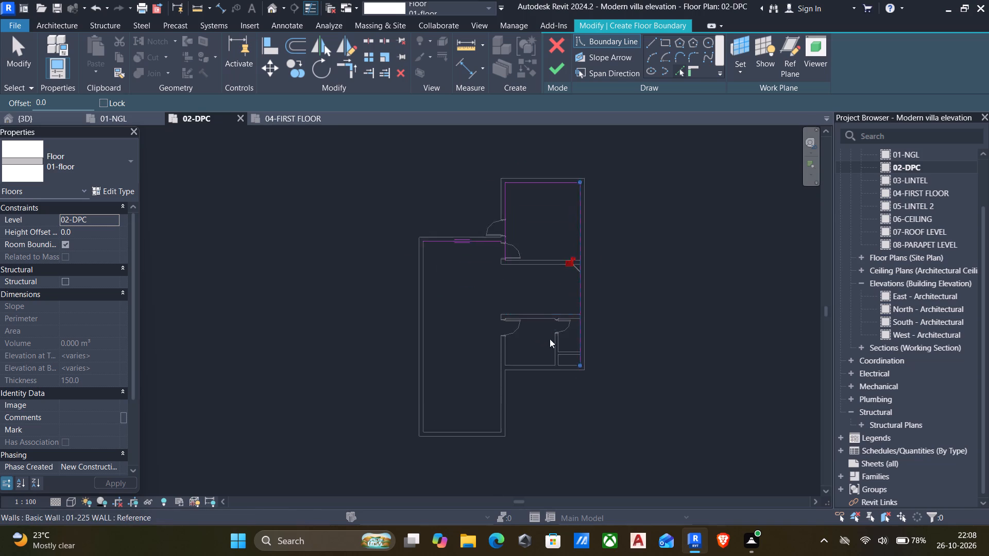
pyautogui.scroll(9, 550, 339)
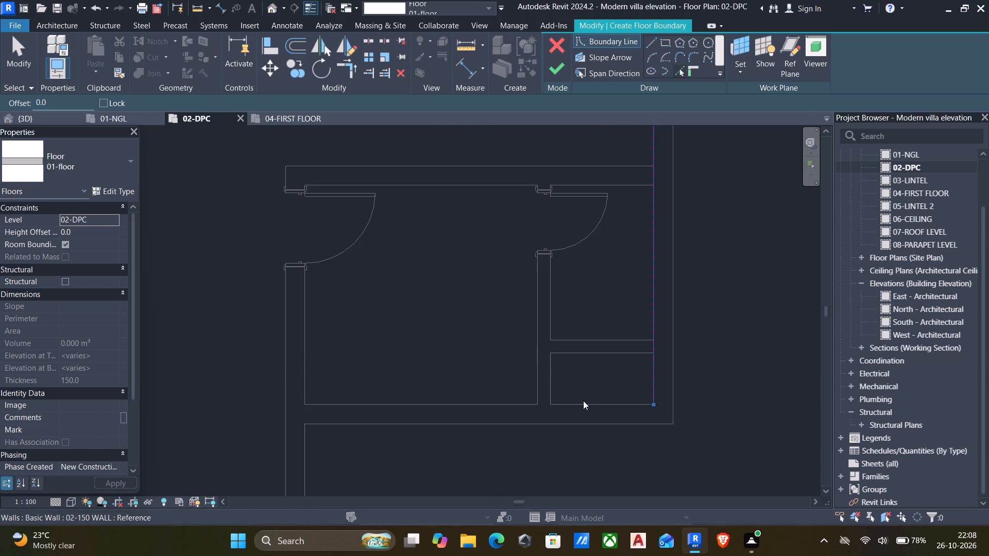
pyautogui.scroll(-1, 587, 404)
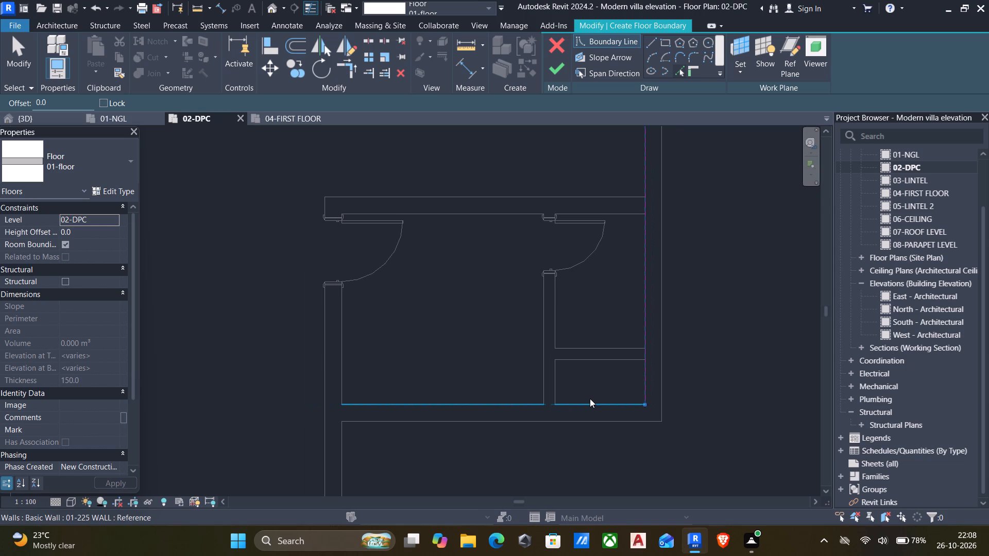
pyautogui.scroll(-1, 572, 409)
pyautogui.scroll(-5, 465, 386)
pyautogui.moveTo(463, 388); pyautogui.dragTo(558, 376, button='middle')
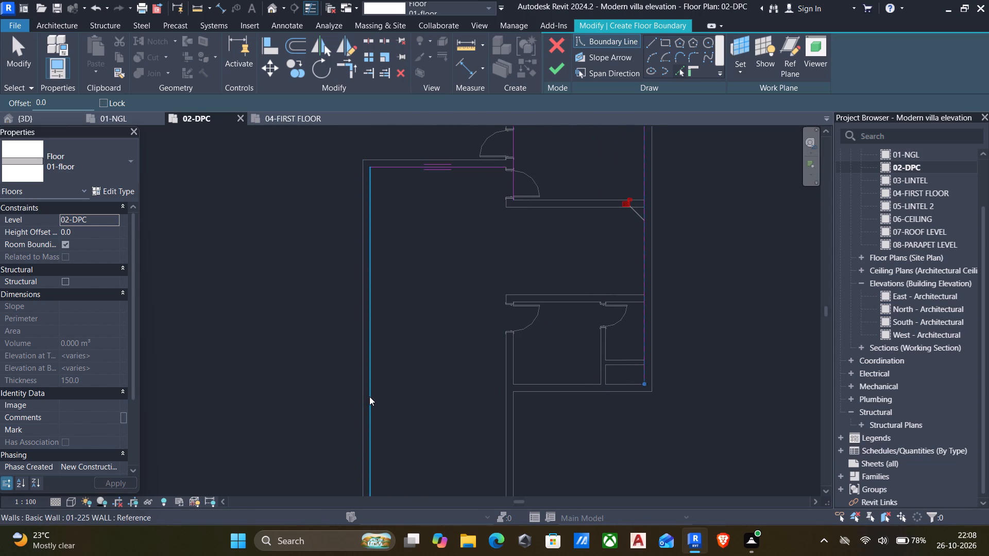
pyautogui.click(369, 396)
pyautogui.scroll(-2, 415, 407)
pyautogui.moveTo(415, 408); pyautogui.dragTo(438, 300, button='middle')
pyautogui.scroll(2, 473, 363)
pyautogui.click(473, 371)
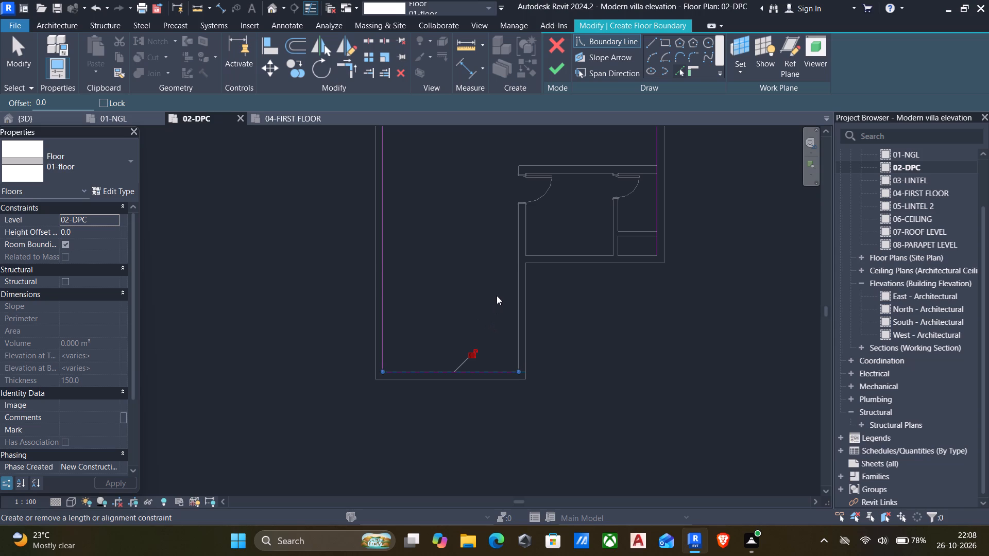
pyautogui.click(519, 320)
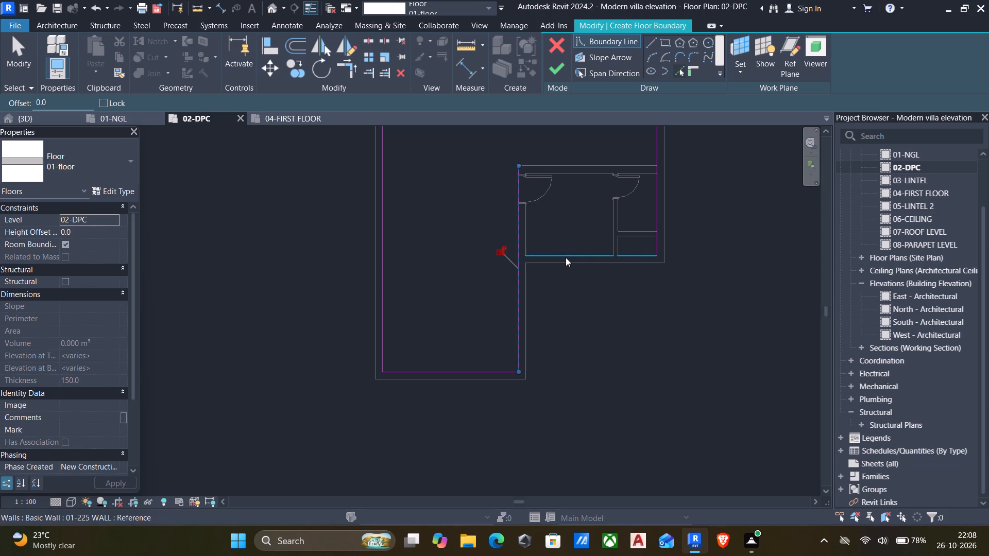
pyautogui.click(566, 257)
pyautogui.scroll(-3, 511, 269)
pyautogui.moveTo(487, 294); pyautogui.dragTo(477, 424, button='middle')
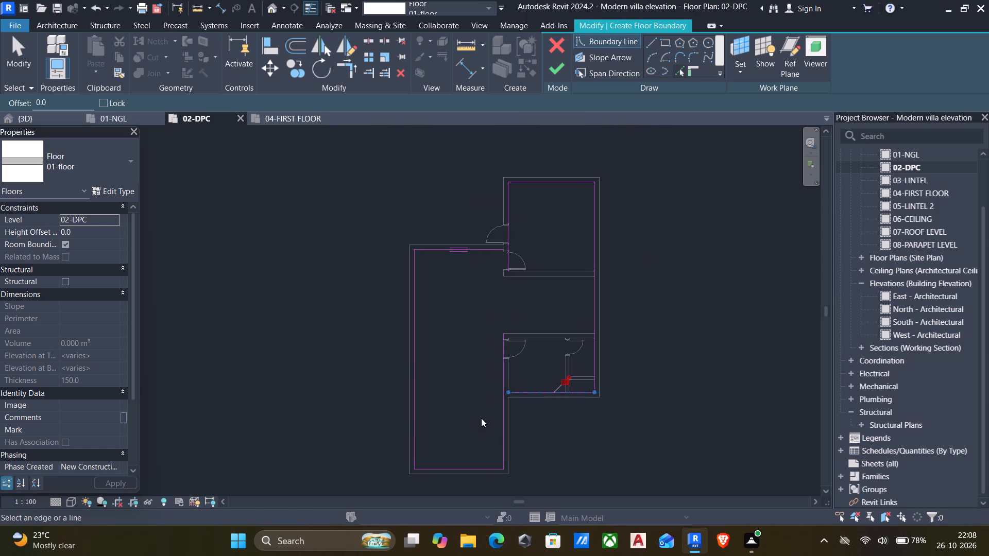
# Trim the boundary lines into corners at the northeast room's west wall and where the southeast rooms meet the west block's east wall.
pyautogui.press('t')
pyautogui.press('r')
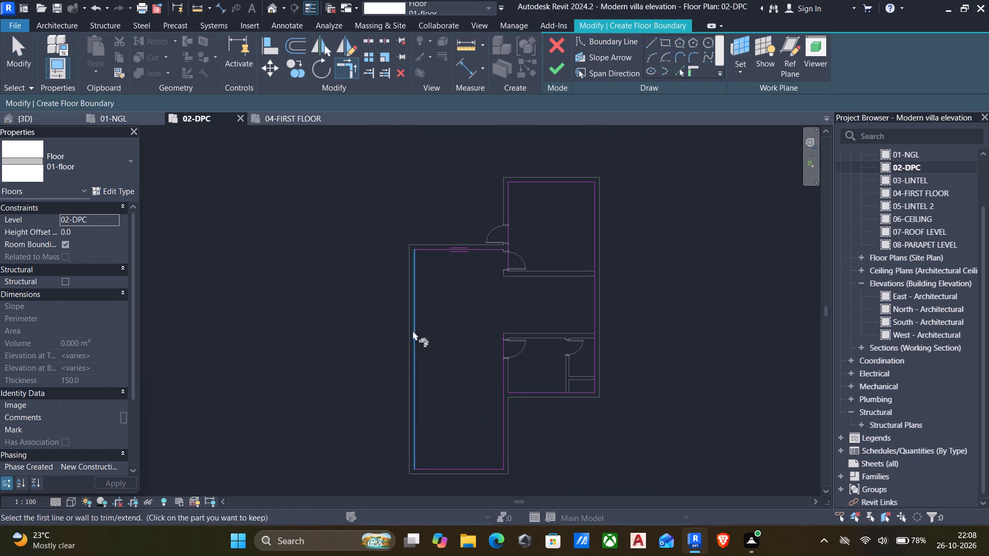
pyautogui.click(471, 254)
pyautogui.click(508, 233)
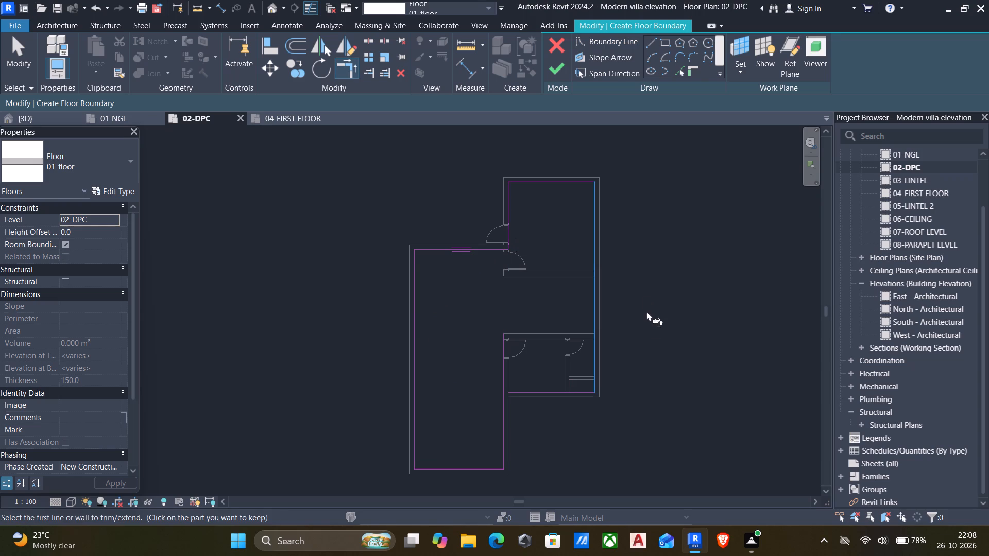
pyautogui.scroll(3, 604, 375)
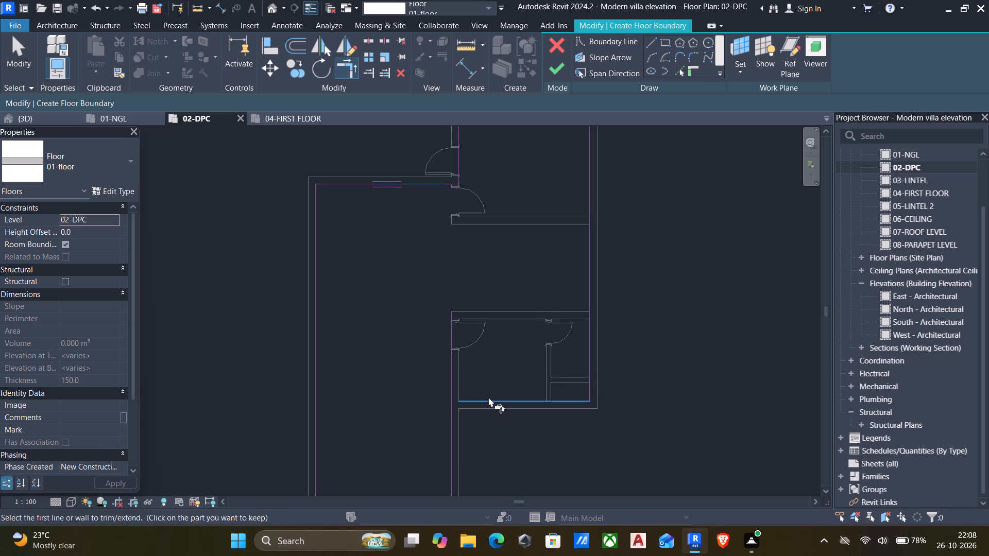
pyautogui.click(488, 397)
pyautogui.click(442, 424)
pyautogui.click(466, 404)
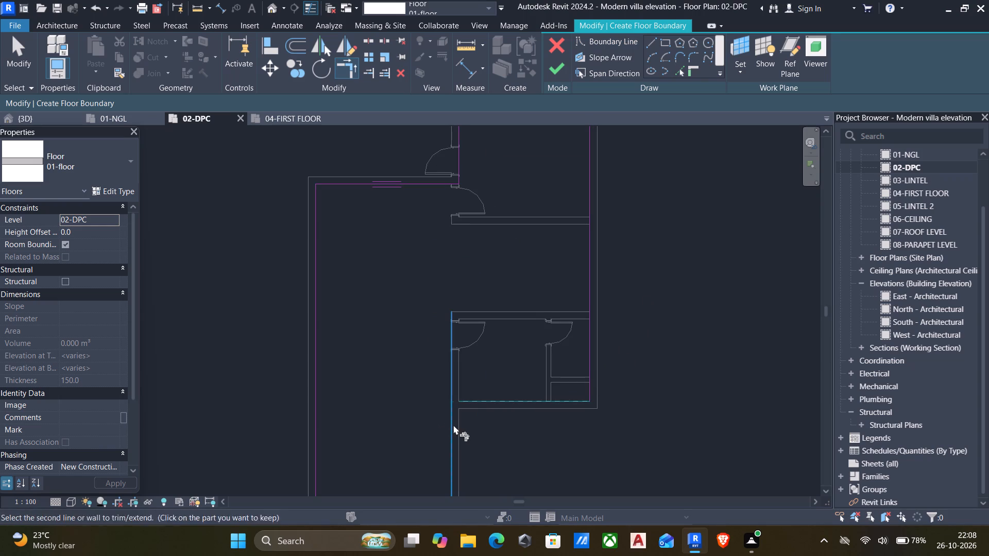
pyautogui.click(452, 431)
# Draw floor boundary lines about 1500 mm north from the west block's northwest corner and about 4200 mm east to the northeast room's west wall.
pyautogui.scroll(-5, 452, 422)
pyautogui.moveTo(448, 423); pyautogui.dragTo(447, 391, button='middle')
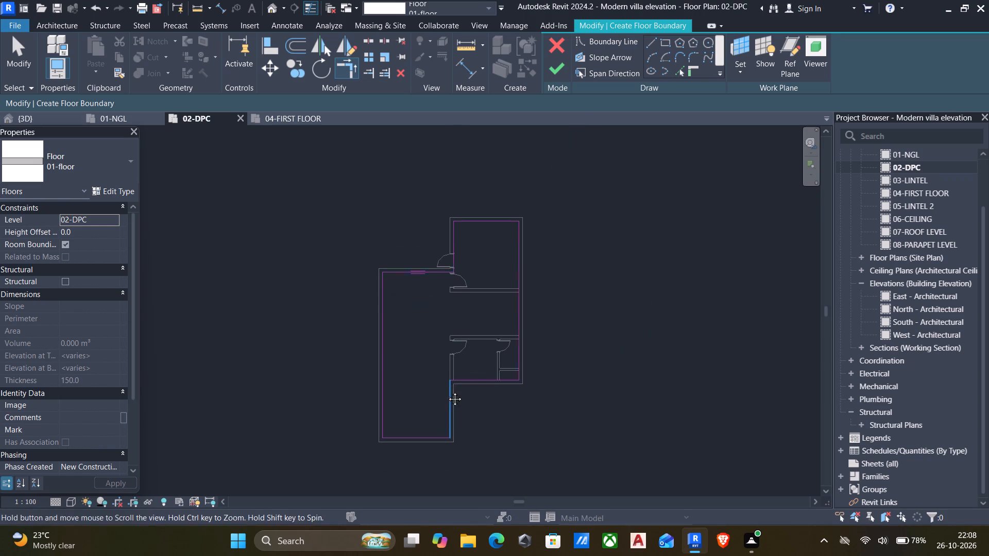
pyautogui.moveTo(447, 391); pyautogui.dragTo(447, 391, button='middle')
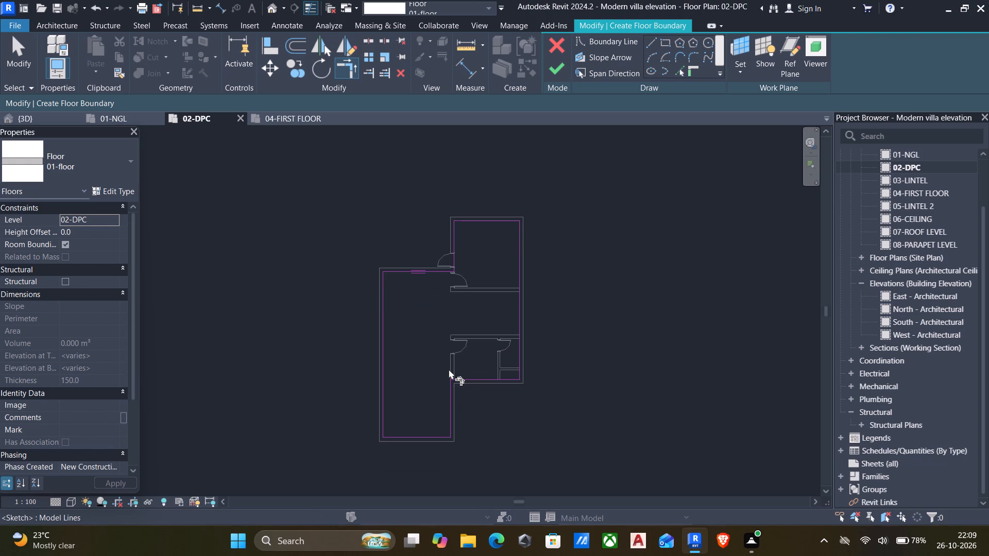
pyautogui.scroll(-4, 449, 369)
pyautogui.middleClick(449, 369)
pyautogui.scroll(5, 444, 351)
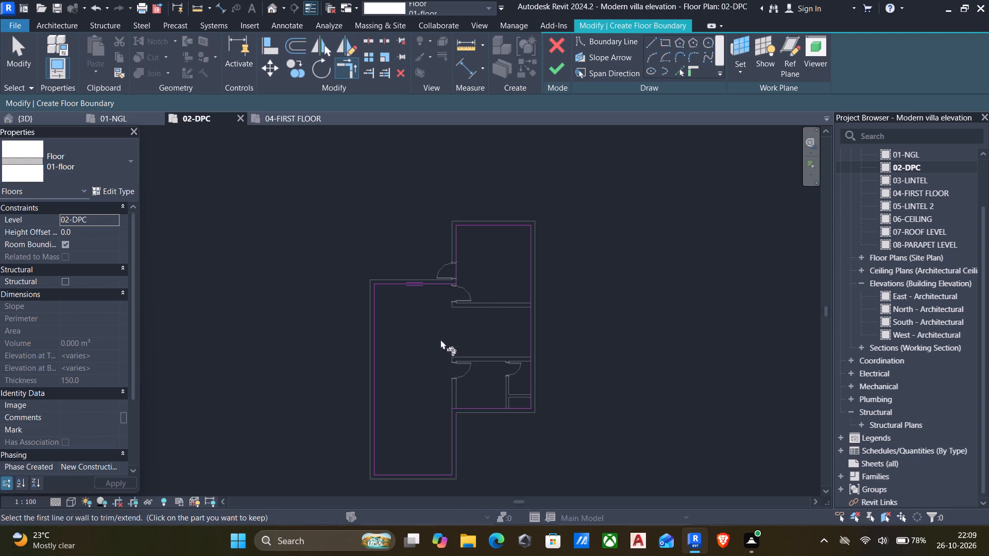
pyautogui.scroll(4, 523, 322)
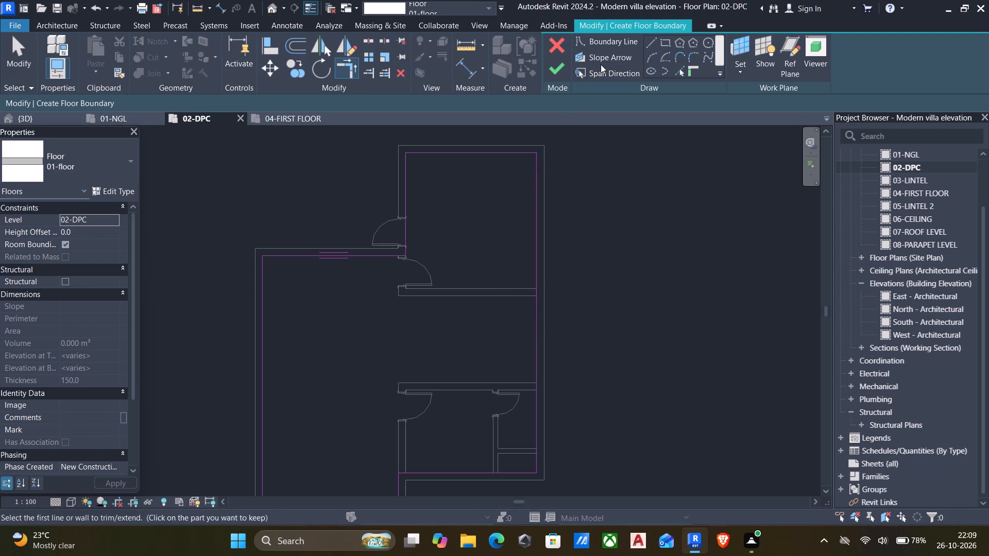
pyautogui.click(651, 39)
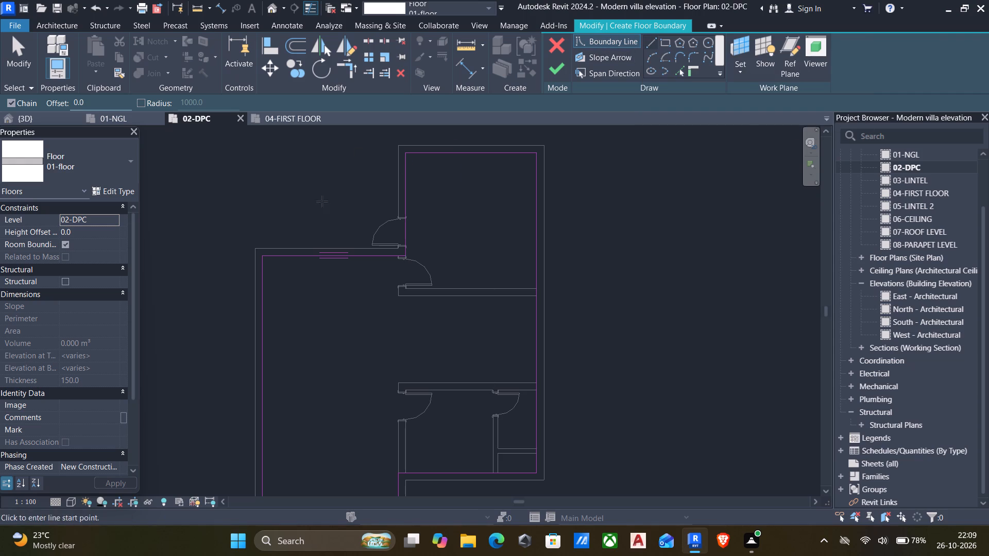
pyautogui.scroll(4, 253, 282)
pyautogui.click(266, 237)
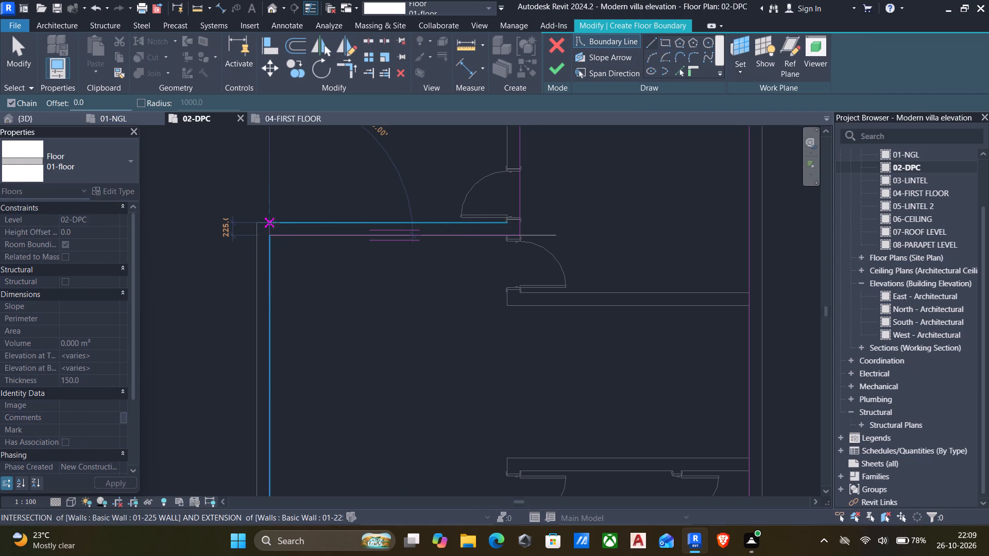
pyautogui.click(274, 223)
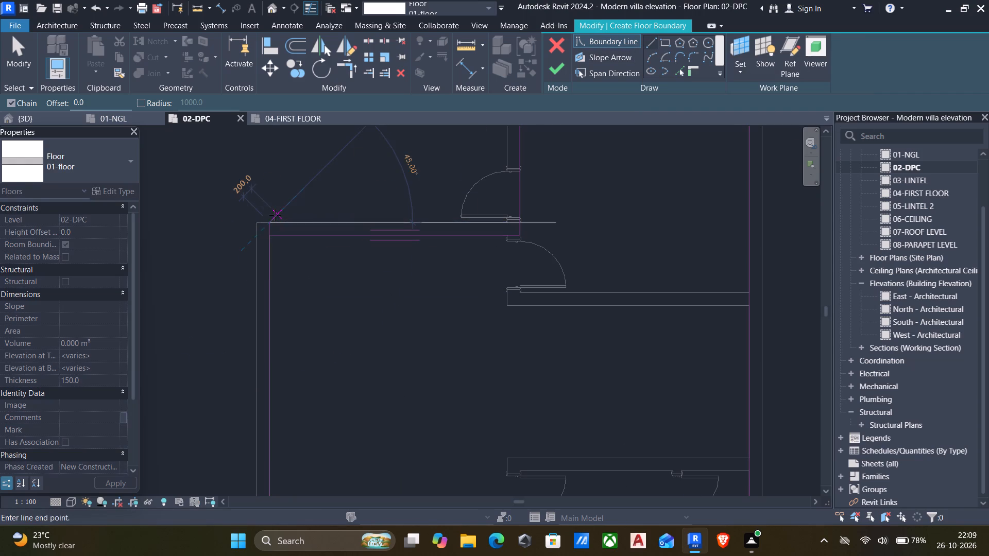
pyautogui.scroll(1, 271, 169)
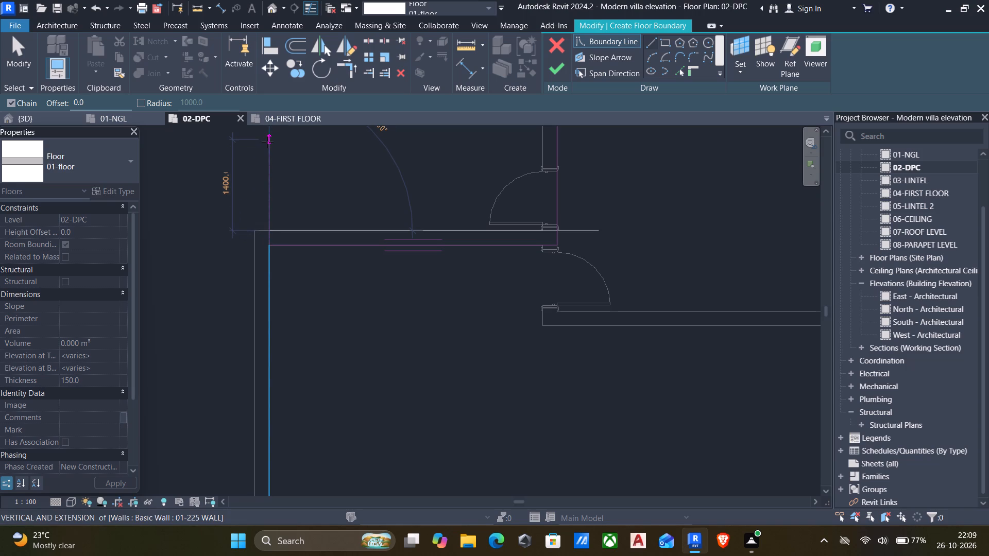
pyautogui.click(270, 134)
pyautogui.scroll(-2, 270, 134)
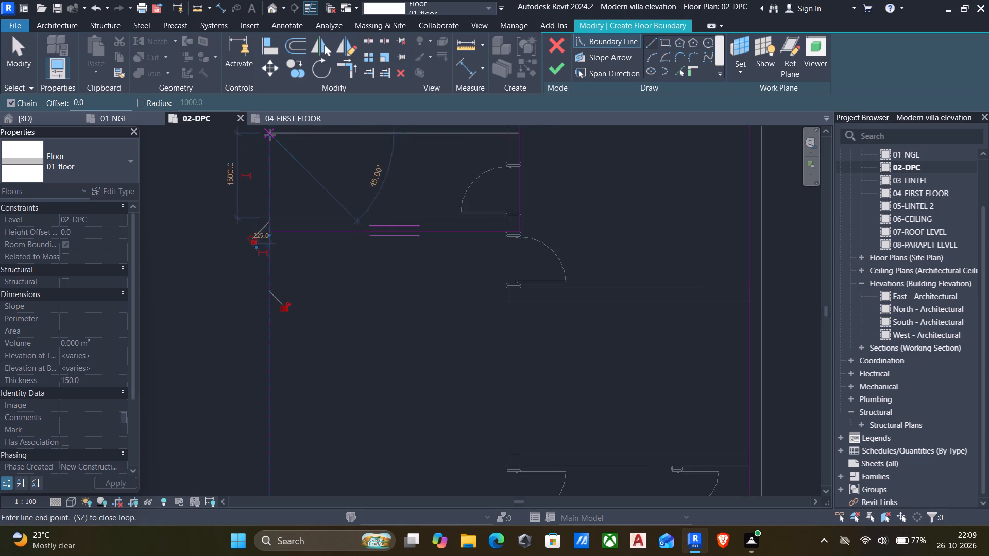
pyautogui.moveTo(268, 142); pyautogui.dragTo(255, 340, button='middle')
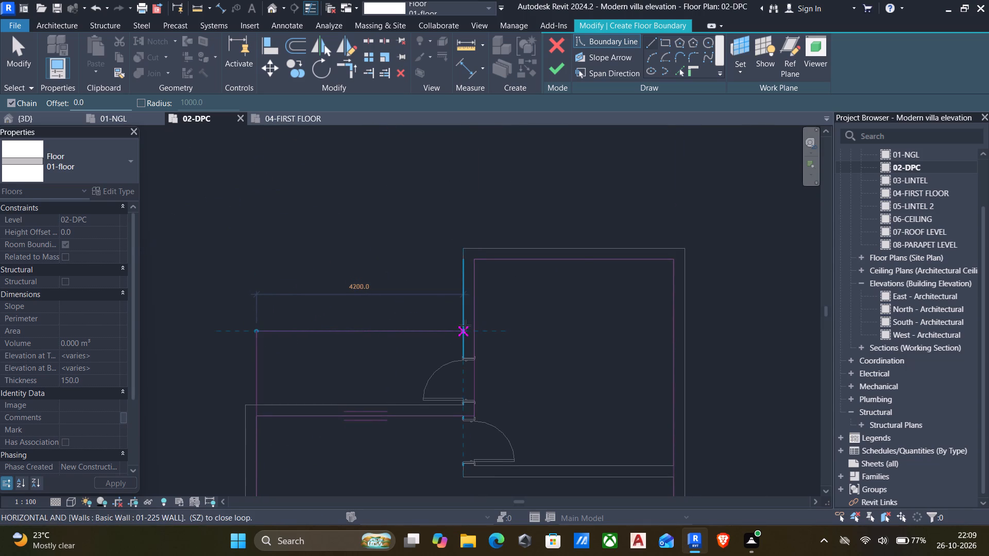
pyautogui.click(465, 326)
pyautogui.scroll(-1, 465, 326)
pyautogui.press('Escape')
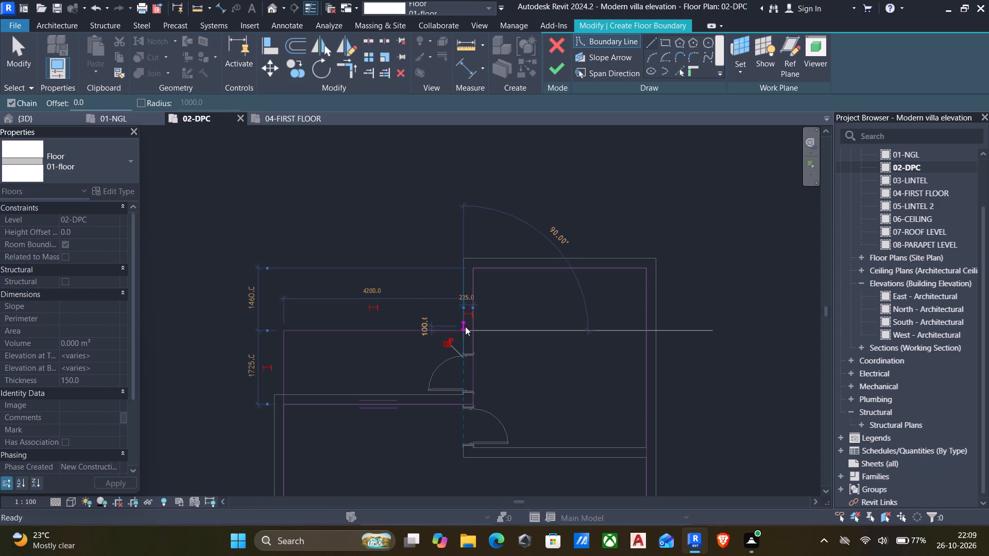
# Draw boundary lines along the north and west sides of the southeast shaft and along the south wall's outer face to the southeast corner.
pyautogui.scroll(-6, 463, 344)
pyautogui.moveTo(463, 354); pyautogui.dragTo(462, 337, button='middle')
pyautogui.scroll(1, 462, 333)
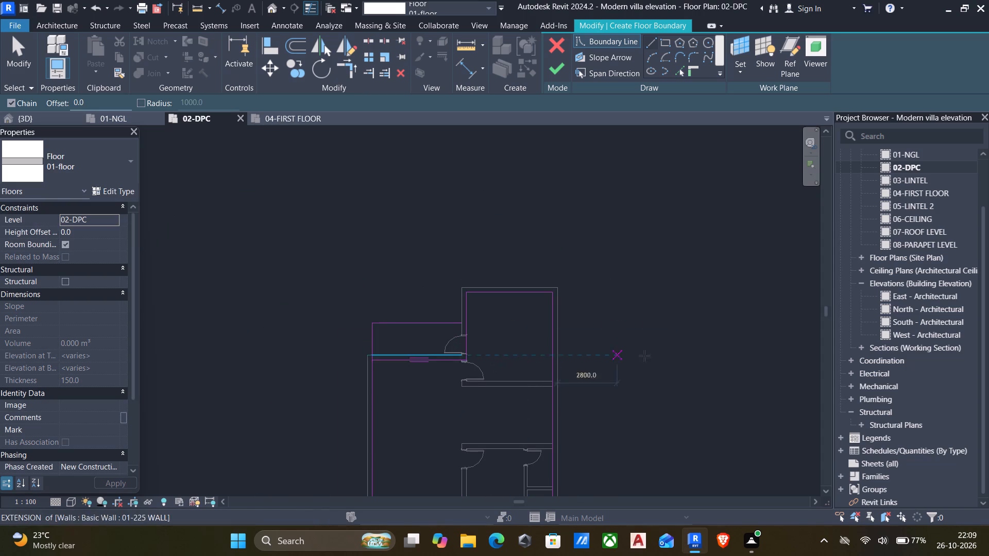
pyautogui.moveTo(621, 441); pyautogui.dragTo(623, 267, button='middle')
pyautogui.scroll(6, 604, 308)
pyautogui.scroll(5, 488, 304)
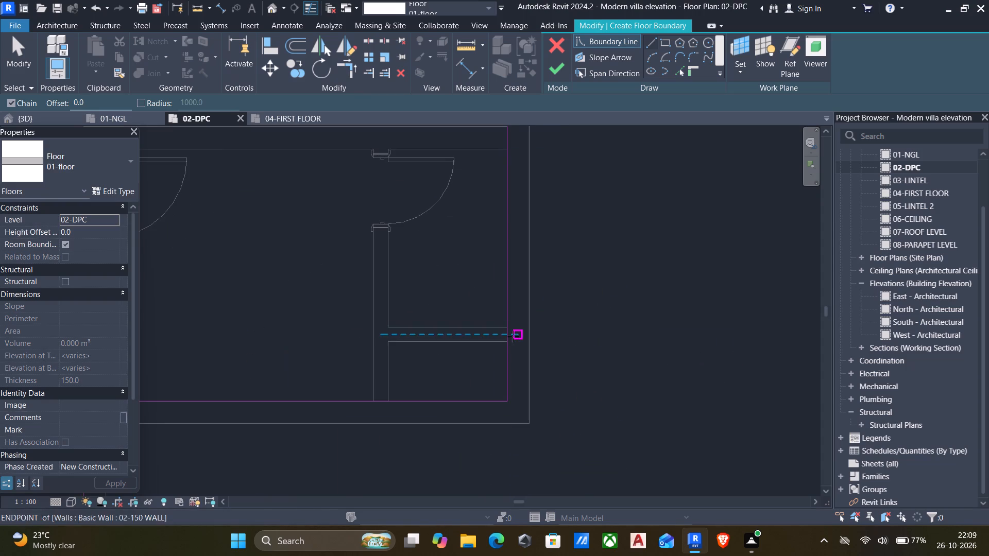
pyautogui.click(486, 326)
pyautogui.click(426, 322)
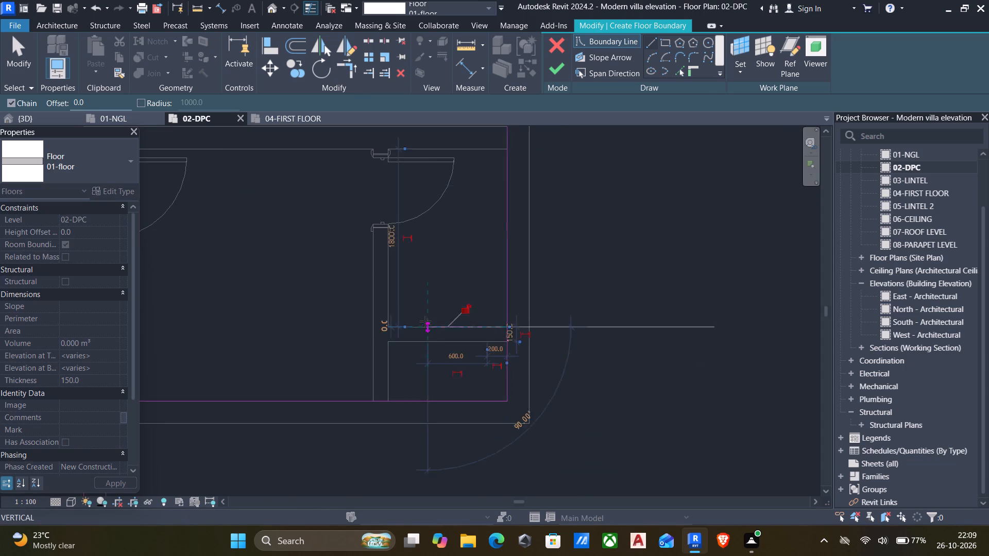
pyautogui.press('Escape')
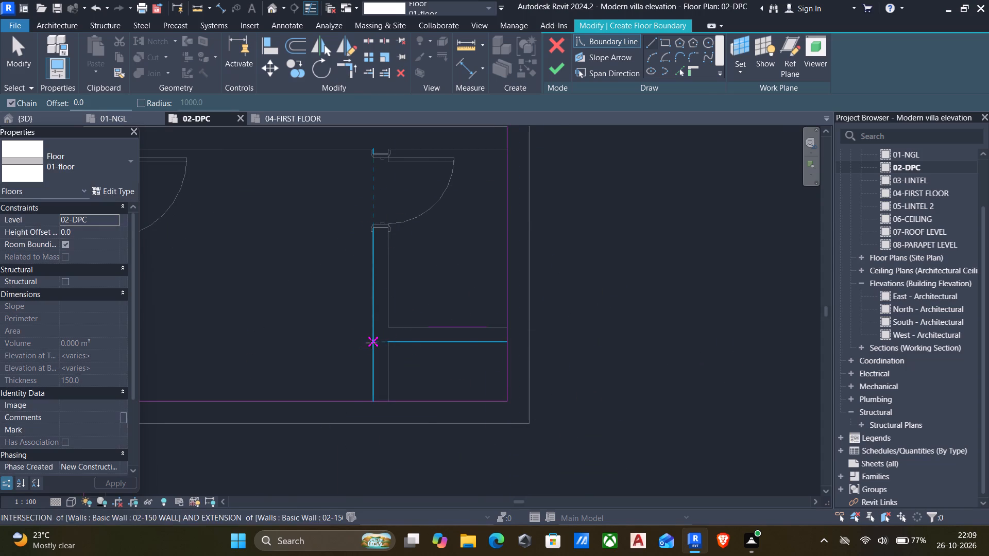
pyautogui.click(372, 343)
pyautogui.click(373, 384)
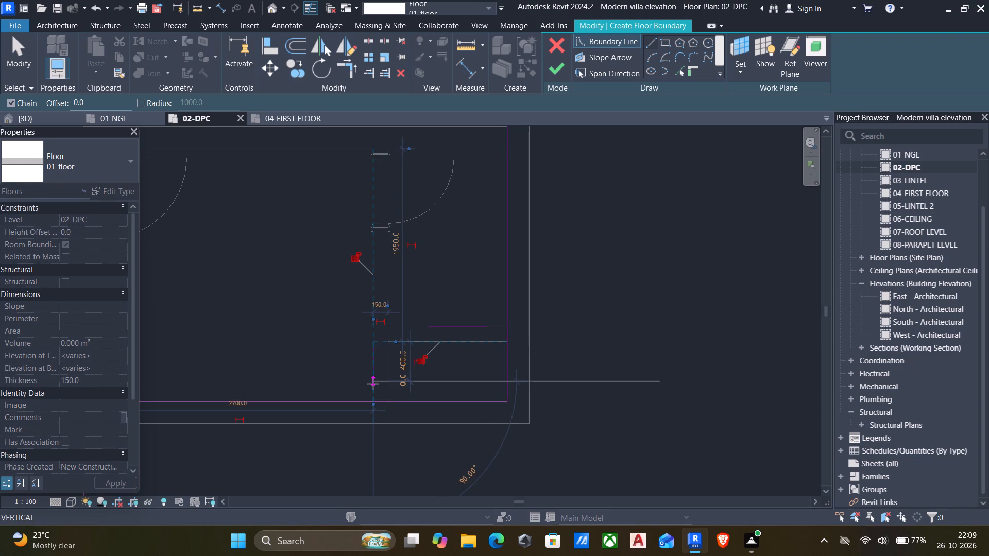
pyautogui.click(373, 422)
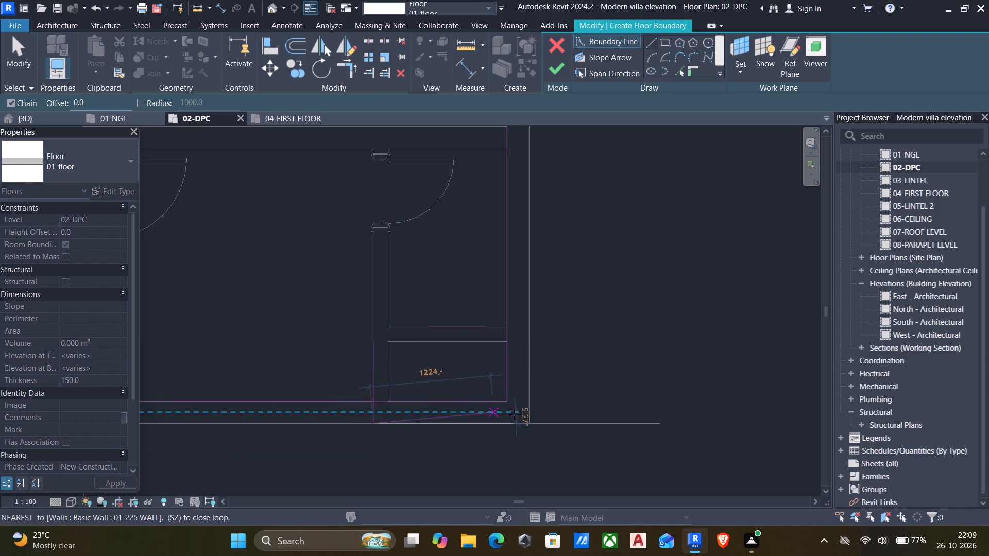
pyautogui.click(530, 424)
# Continue the boundary 1500 mm south from the southeast outer corner and about 4275 mm west to the west block's east wall.
pyautogui.scroll(-4, 518, 445)
pyautogui.moveTo(516, 453); pyautogui.dragTo(557, 267, button='middle')
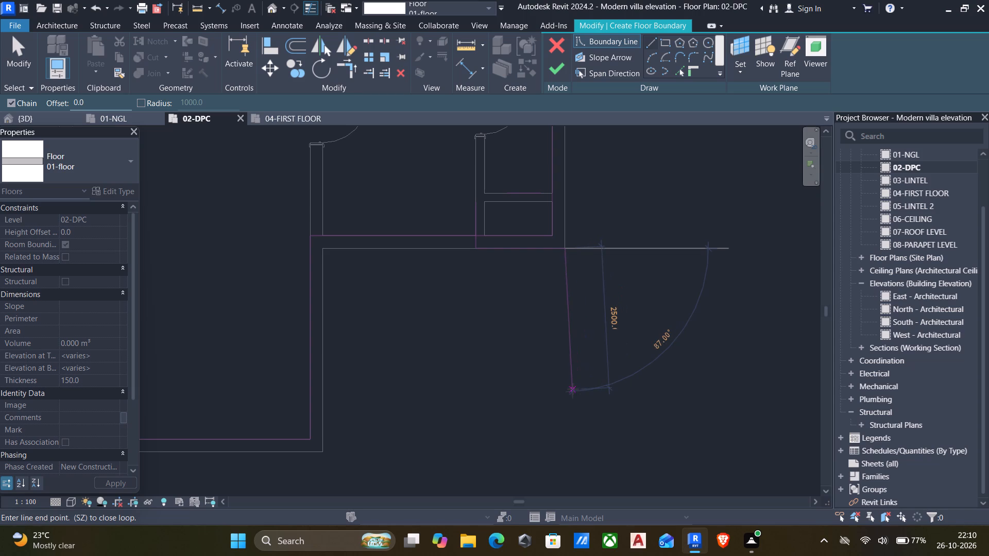
pyautogui.write('1500')
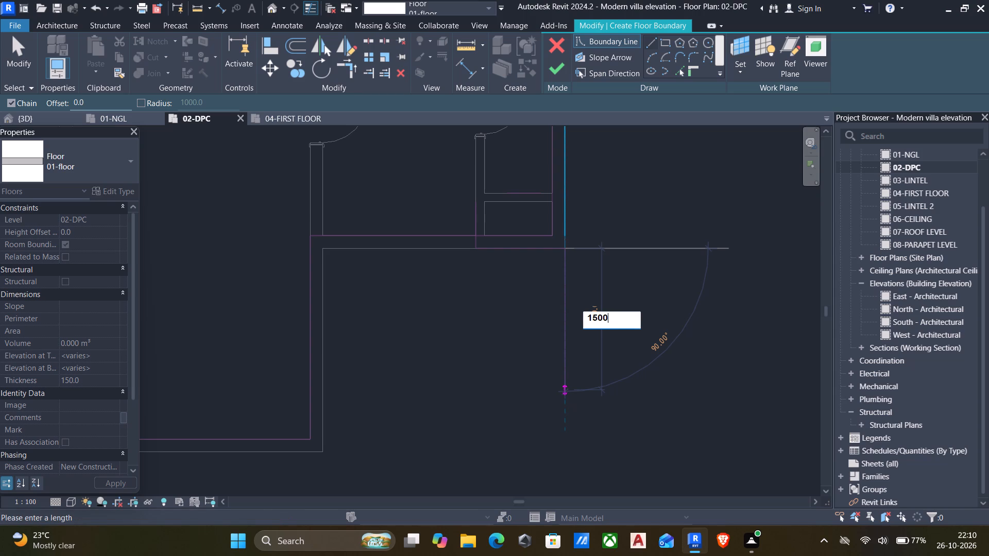
pyautogui.press('Return')
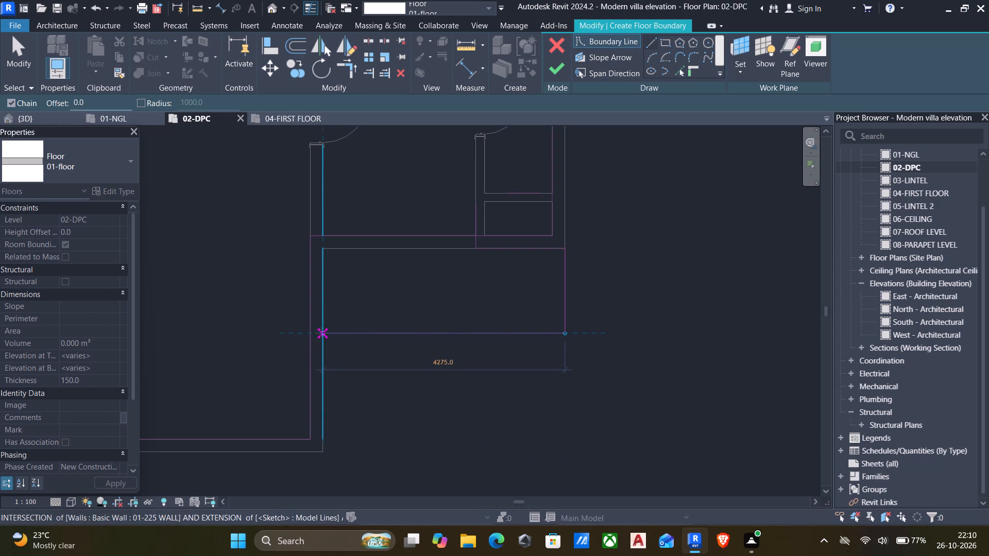
pyautogui.click(322, 333)
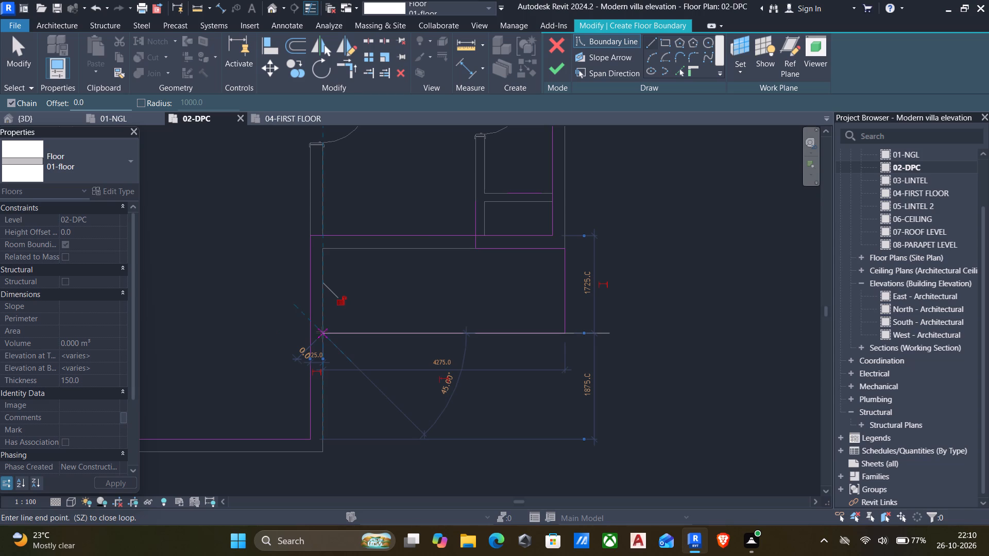
pyautogui.press('Escape')
pyautogui.press('Escape')
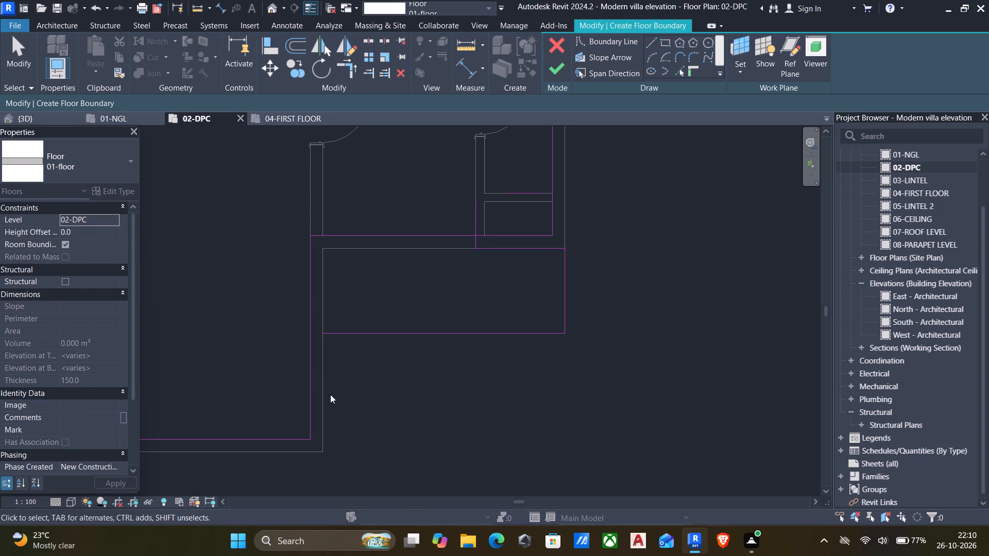
# Trim the boundary lines into corners around the southeast shaft, joining them to the east wall line and the outer south wall line.
pyautogui.press('t')
pyautogui.press('r')
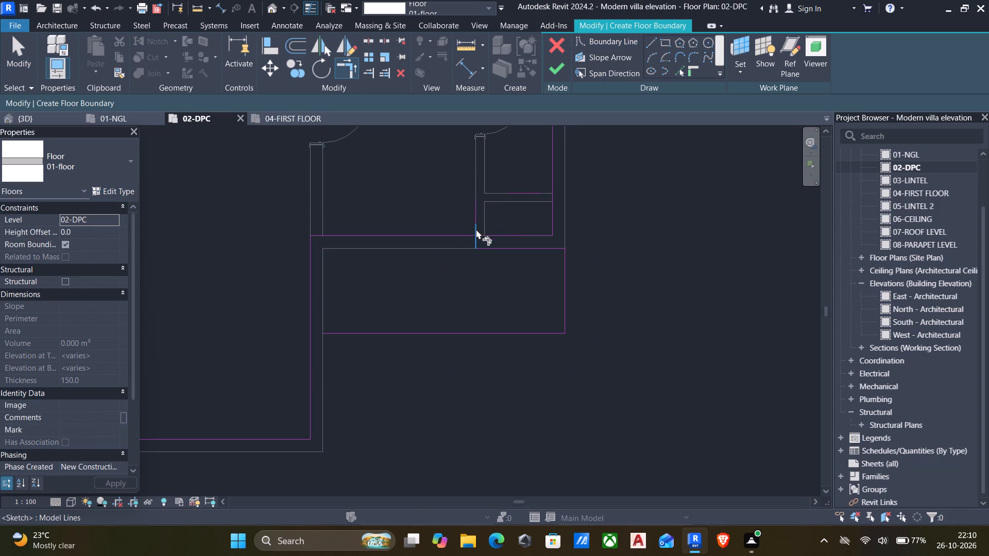
pyautogui.scroll(3, 475, 224)
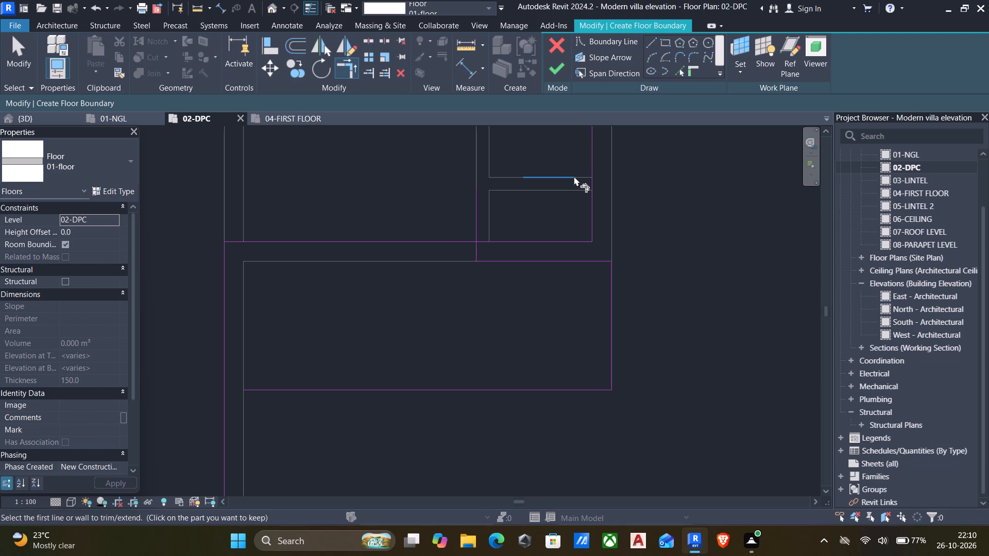
pyautogui.click(574, 176)
pyautogui.click(478, 210)
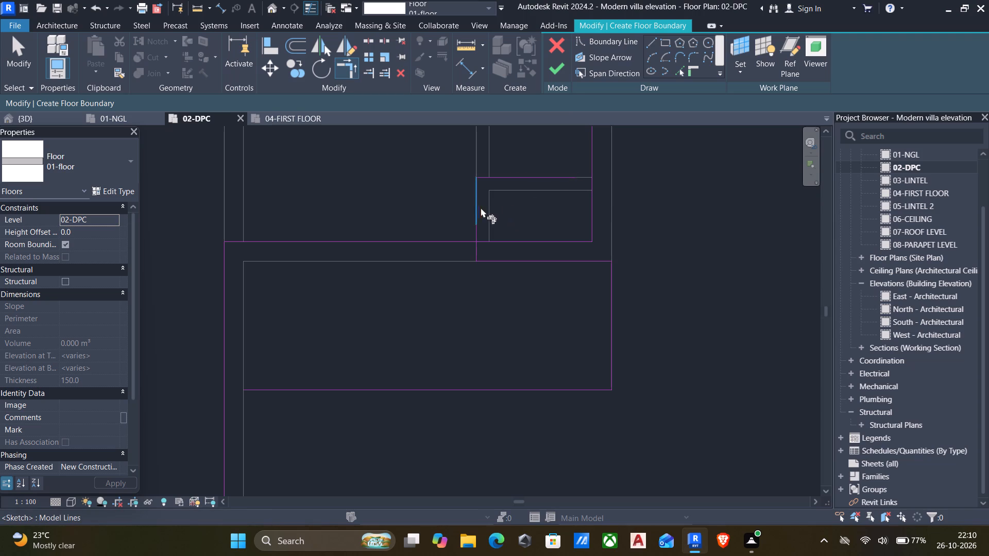
pyautogui.click(594, 160)
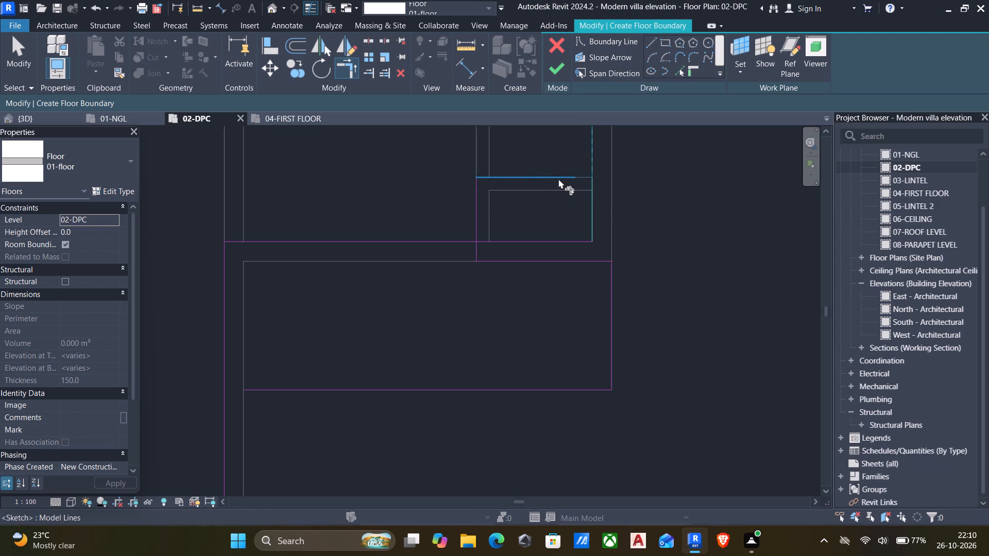
pyautogui.click(558, 179)
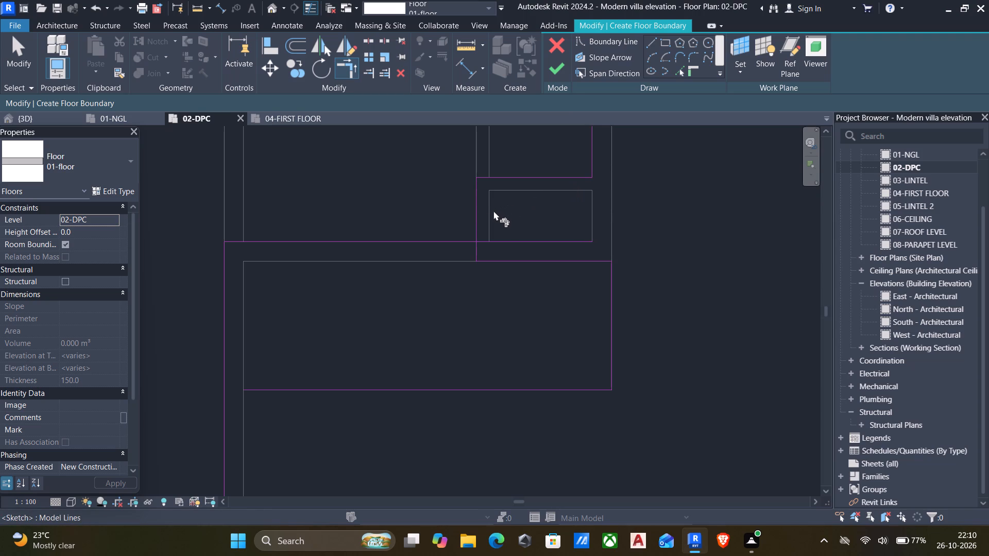
pyautogui.click(478, 228)
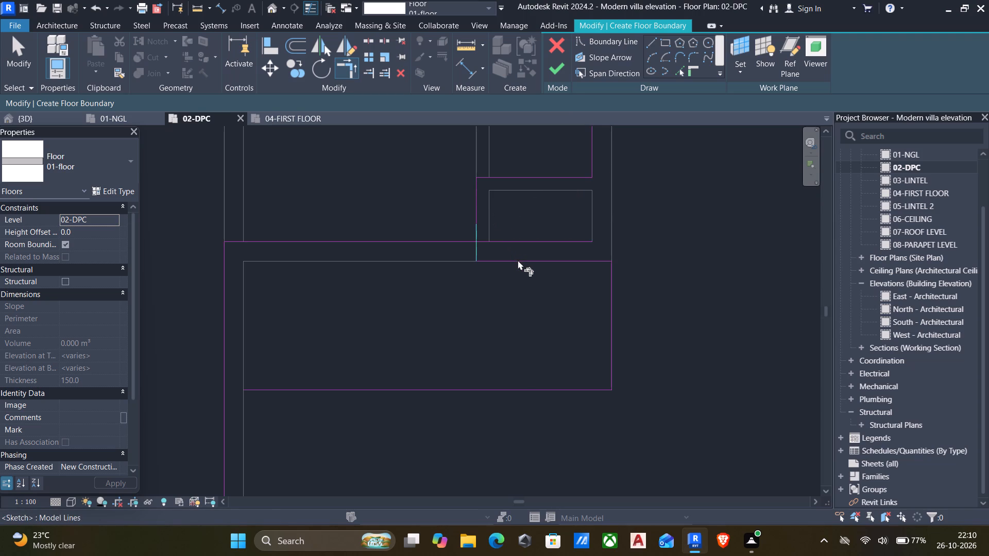
pyautogui.click(518, 260)
# Trim the south extension's northeast corner and join its south line to the west block's east boundary line.
pyautogui.click(552, 260)
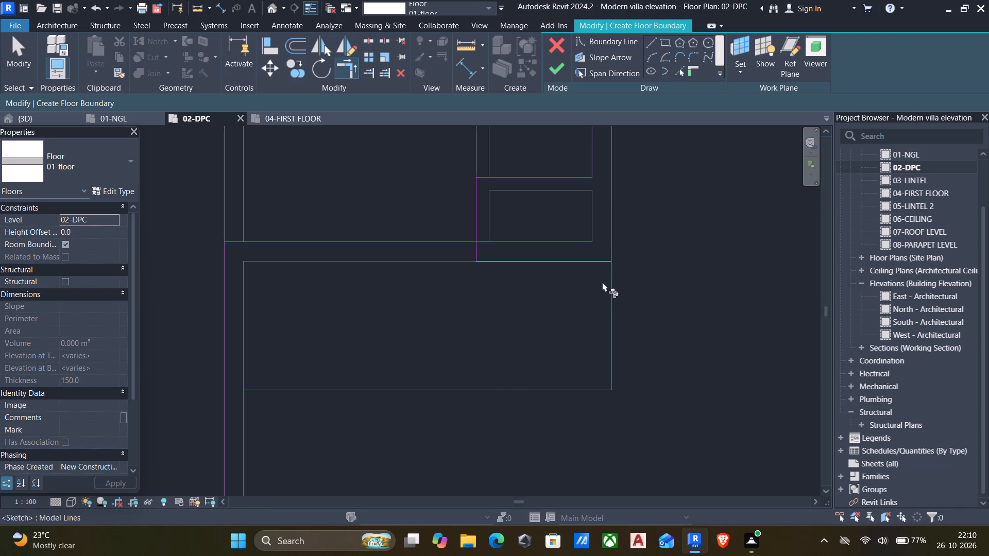
pyautogui.click(607, 288)
pyautogui.click(299, 394)
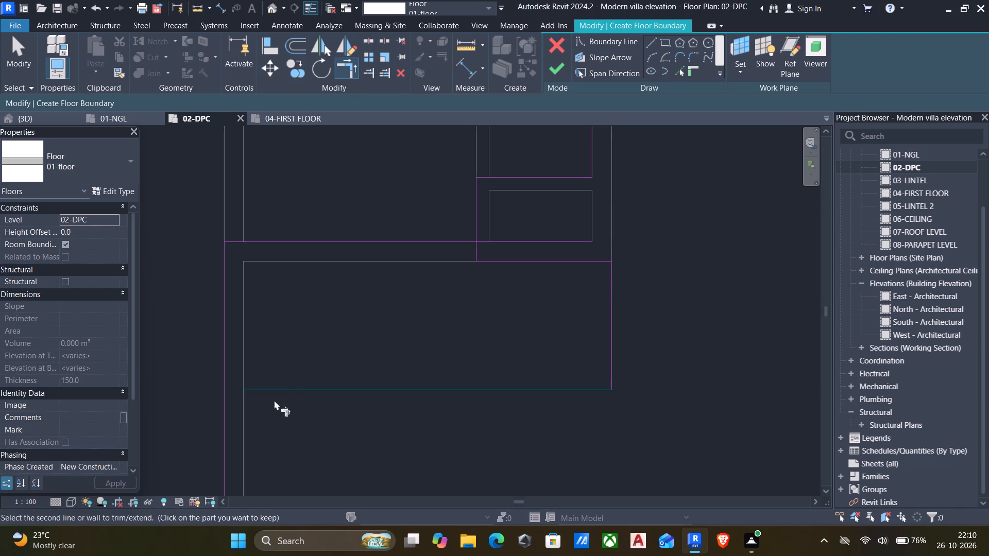
pyautogui.click(224, 446)
pyautogui.scroll(-3, 301, 387)
pyautogui.scroll(4, 394, 325)
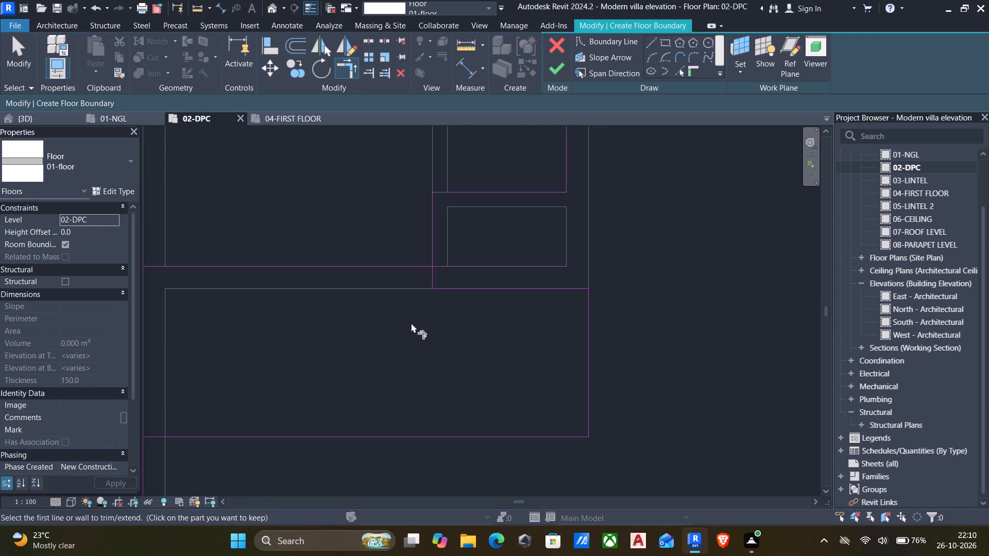
pyautogui.press('Escape')
# Delete the boundary line along the inner face of the southeast rooms' south wall.
pyautogui.click(384, 271)
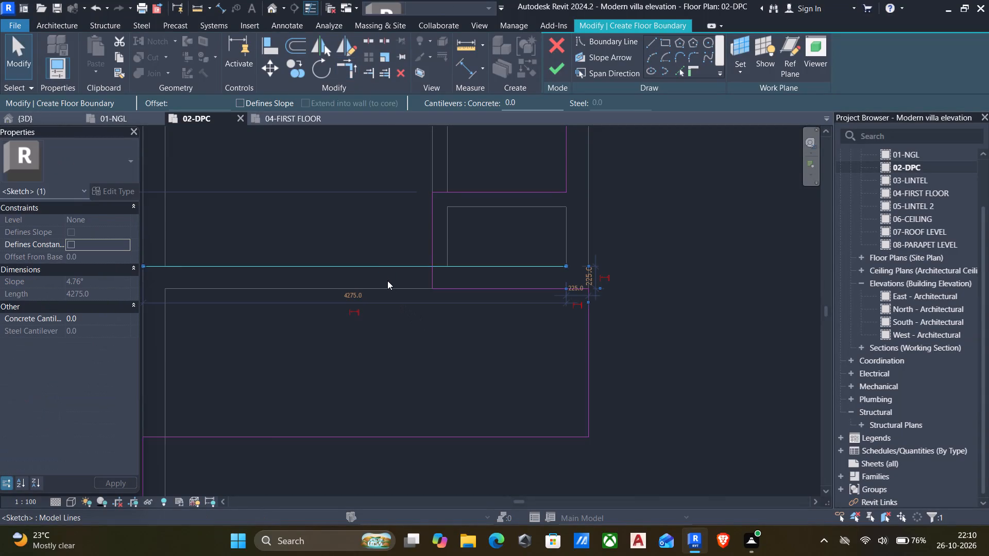
pyautogui.press('Delete')
# Split the boundary line along the west block's north wall about 1700 mm from its west end.
pyautogui.scroll(-5, 401, 304)
pyautogui.moveTo(406, 322); pyautogui.dragTo(468, 309, button='middle')
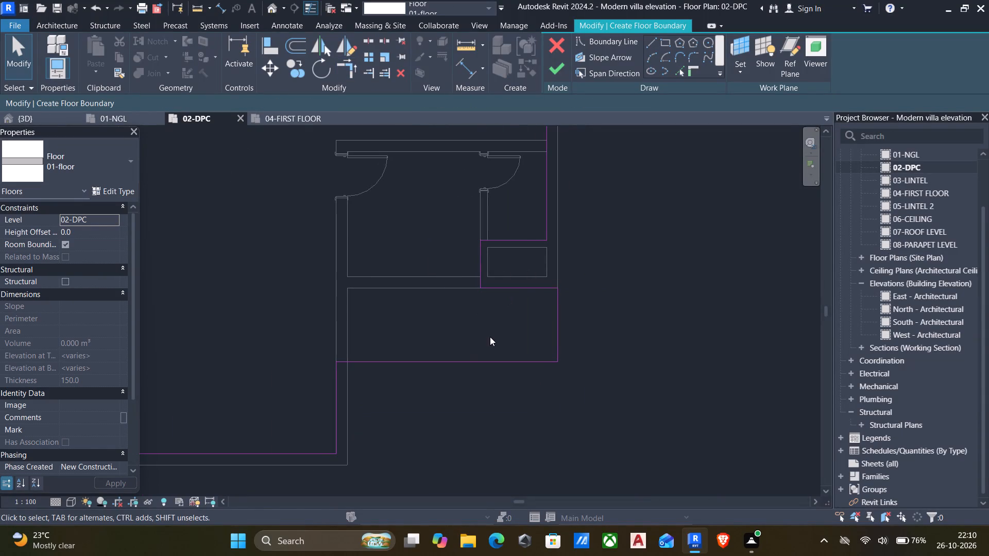
pyautogui.moveTo(422, 419); pyautogui.dragTo(544, 443, button='middle')
pyautogui.scroll(-5, 545, 443)
pyautogui.moveTo(436, 231); pyautogui.dragTo(461, 396, button='middle')
pyautogui.scroll(4, 462, 380)
pyautogui.write('sl')
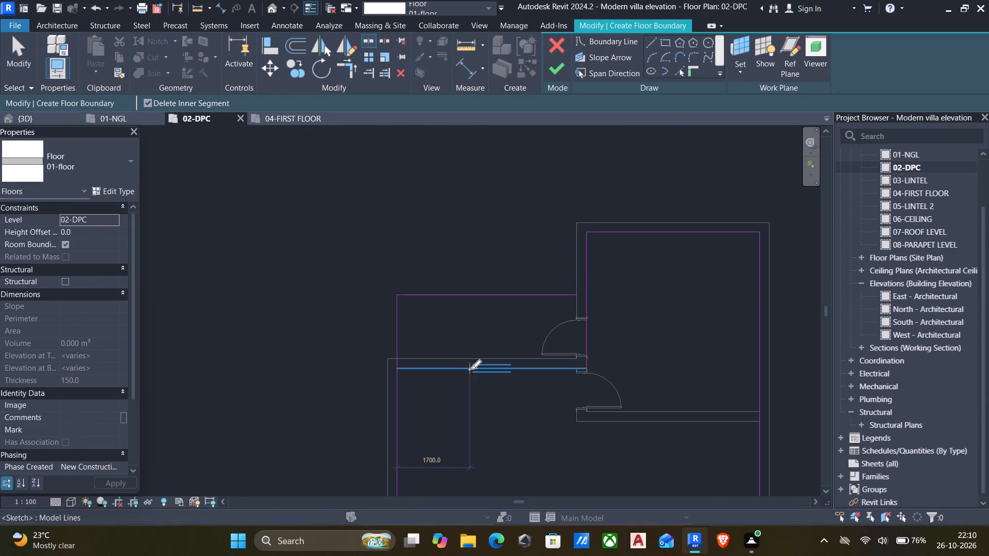
pyautogui.click(470, 369)
pyautogui.press('Escape')
pyautogui.press('Escape')
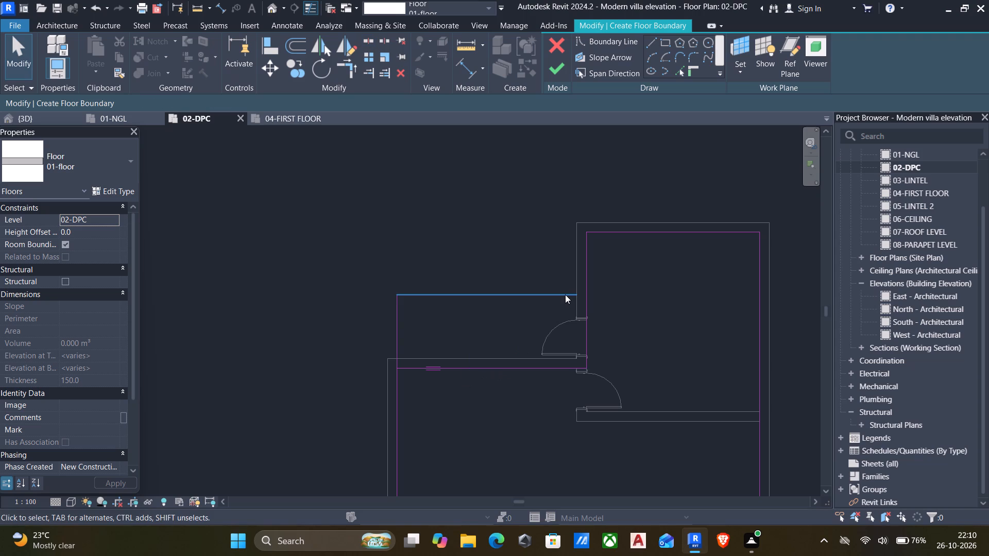
# Trim the north extension's north boundary line into a corner with the line along the northeast room's west wall.
pyautogui.write('tr')
pyautogui.click(585, 264)
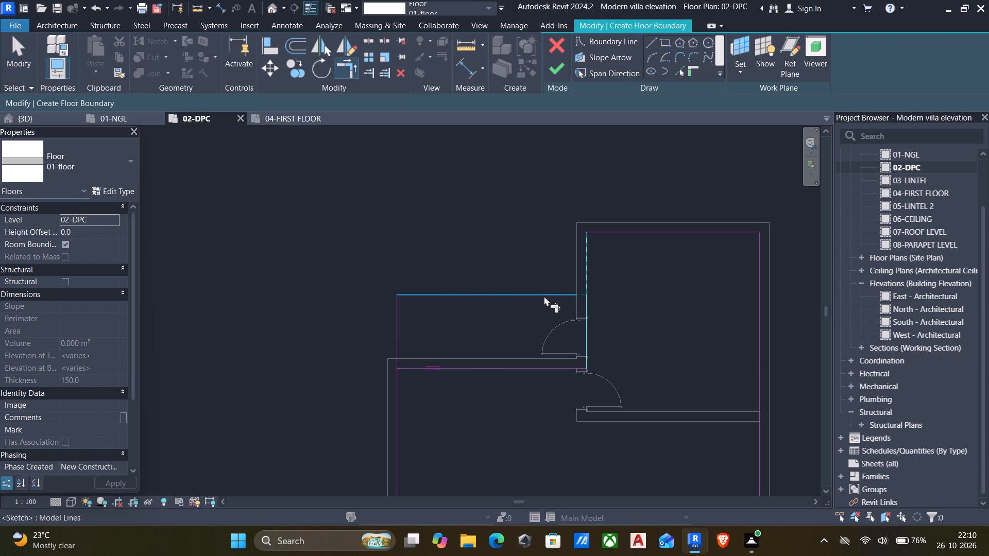
pyautogui.click(543, 297)
pyautogui.press('Escape')
pyautogui.press('Escape')
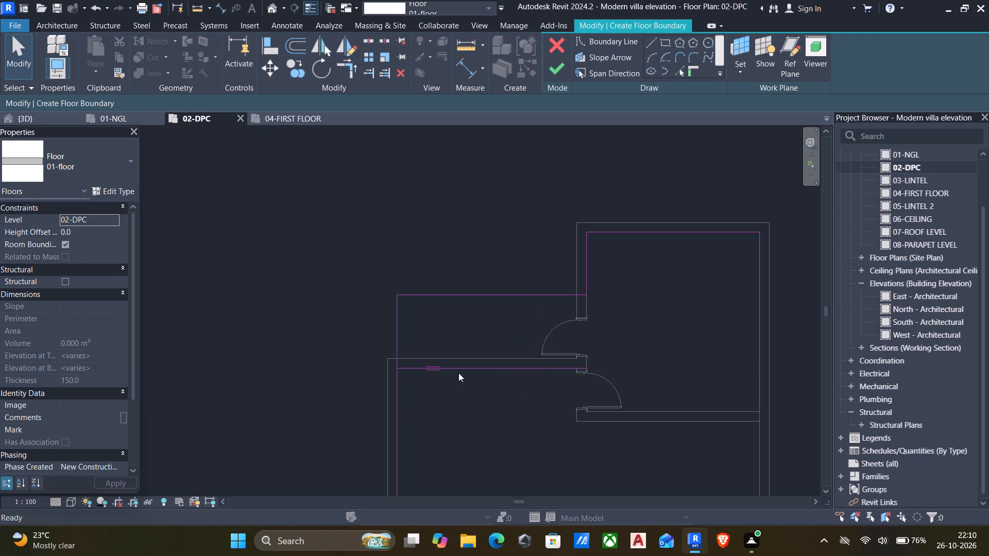
# Delete both split boundary segments along the inner face of the west block's north wall.
pyautogui.click(452, 368)
pyautogui.press('Delete')
pyautogui.click(506, 369)
pyautogui.press('Delete')
# Finish the boundary sketch to create the 01-floor slab on 02-DPC.
pyautogui.scroll(-3, 507, 398)
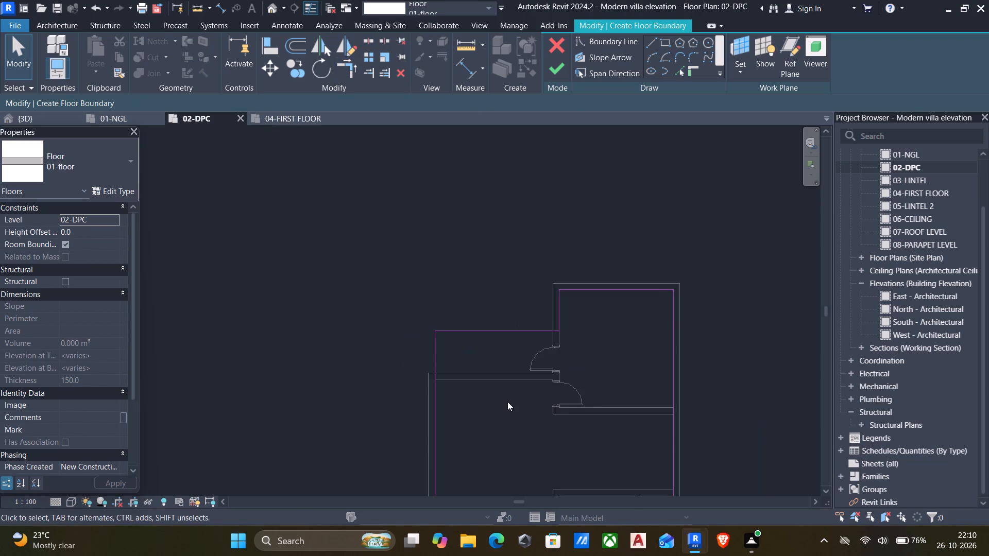
pyautogui.moveTo(507, 402); pyautogui.dragTo(513, 373, button='middle')
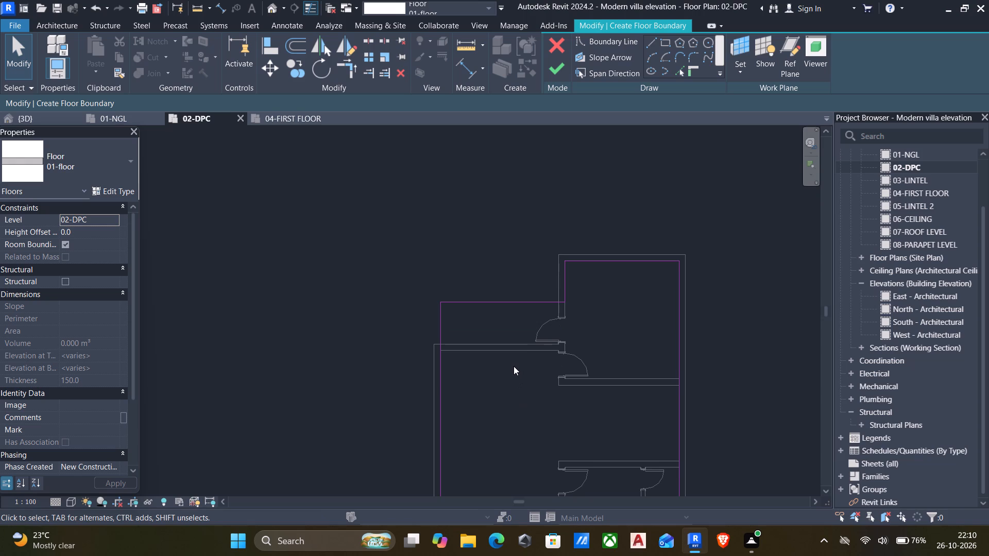
pyautogui.scroll(-3, 508, 361)
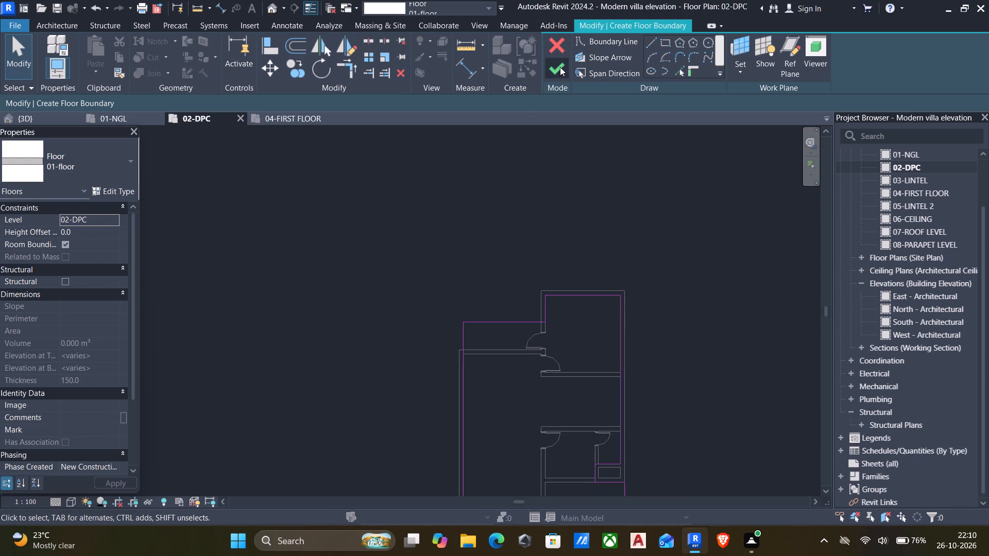
pyautogui.click(560, 66)
pyautogui.scroll(-6, 505, 283)
pyautogui.moveTo(502, 314); pyautogui.dragTo(505, 262, button='middle')
pyautogui.scroll(5, 515, 321)
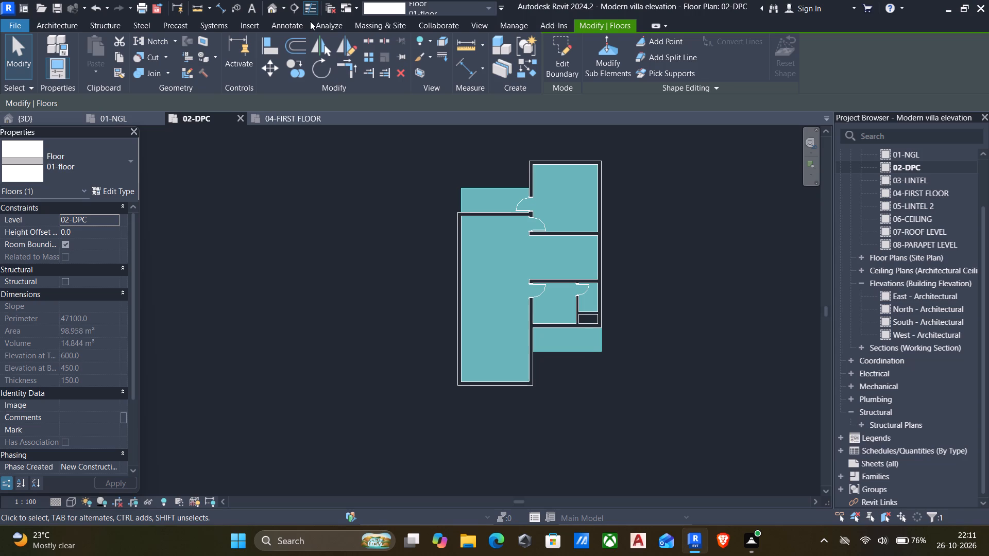
# Inspect the new floor slab and its outdoor extensions around the villa in the default 3D view.
pyautogui.click(269, 10)
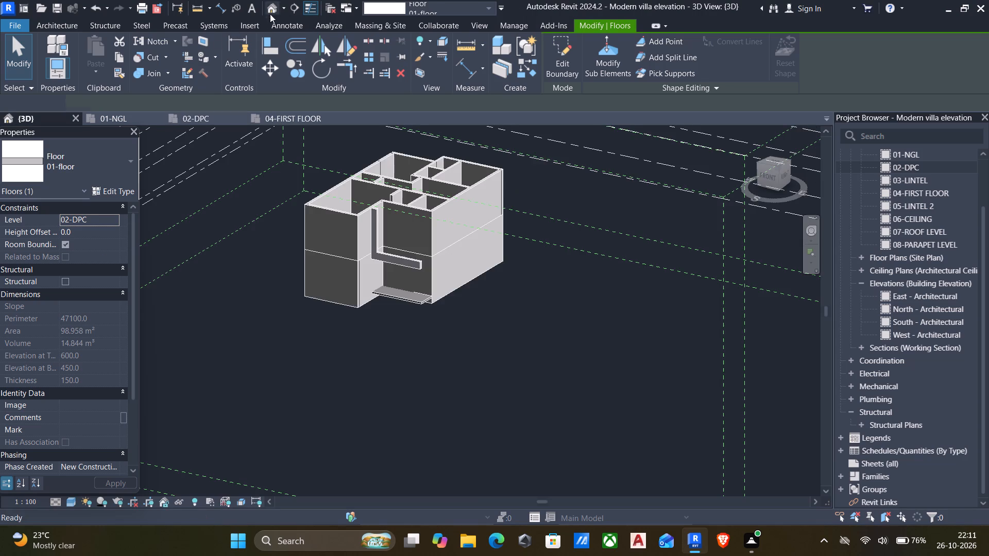
pyautogui.scroll(6, 367, 322)
pyautogui.scroll(-3, 385, 318)
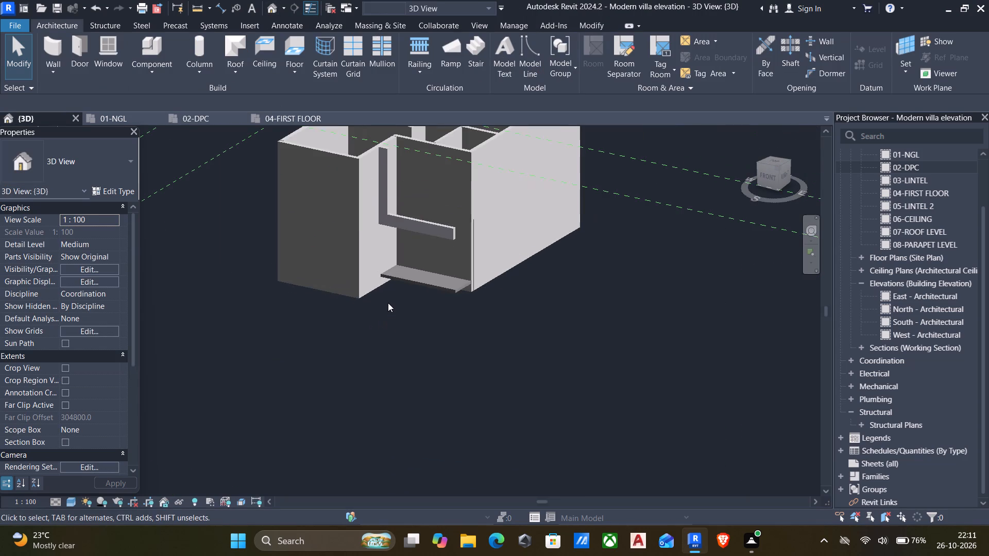
pyautogui.keyDown('shift'); pyautogui.moveTo(384, 305); pyautogui.dragTo(293, 358, button='middle'); pyautogui.keyUp('shift')
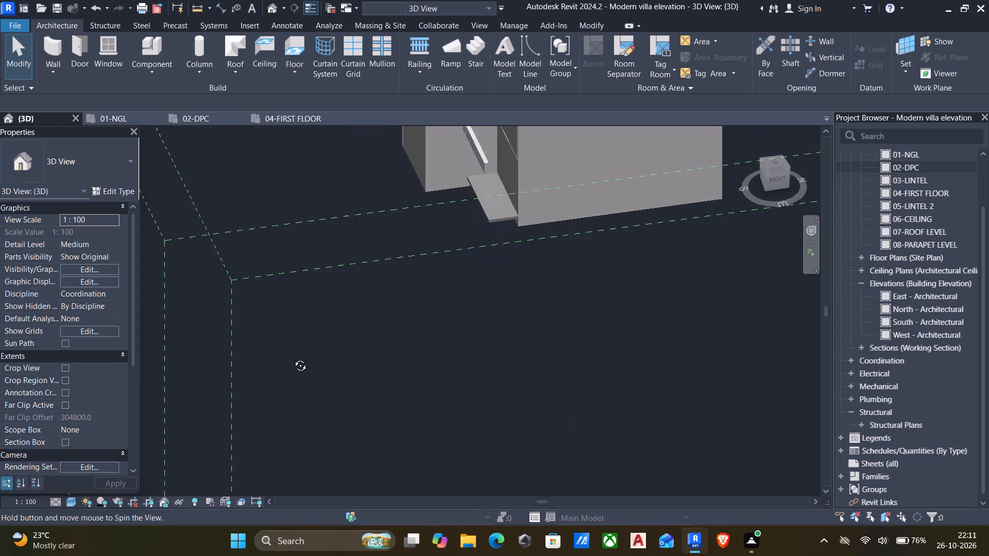
pyautogui.keyDown('shift'); pyautogui.moveTo(293, 358); pyautogui.dragTo(427, 270, button='middle'); pyautogui.keyUp('shift')
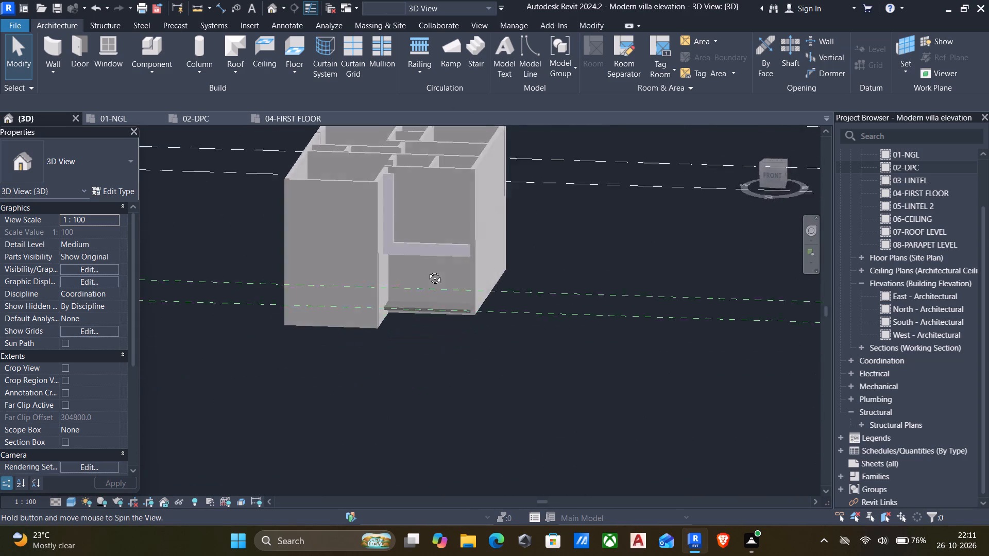
pyautogui.keyDown('shift'); pyautogui.moveTo(427, 270); pyautogui.dragTo(359, 383, button='middle'); pyautogui.keyUp('shift')
pyautogui.keyDown('shift'); pyautogui.scroll(-5, 360, 384); pyautogui.keyUp('shift')
pyautogui.keyDown('shift'); pyautogui.moveTo(404, 315); pyautogui.dragTo(526, 359, button='middle'); pyautogui.keyUp('shift')
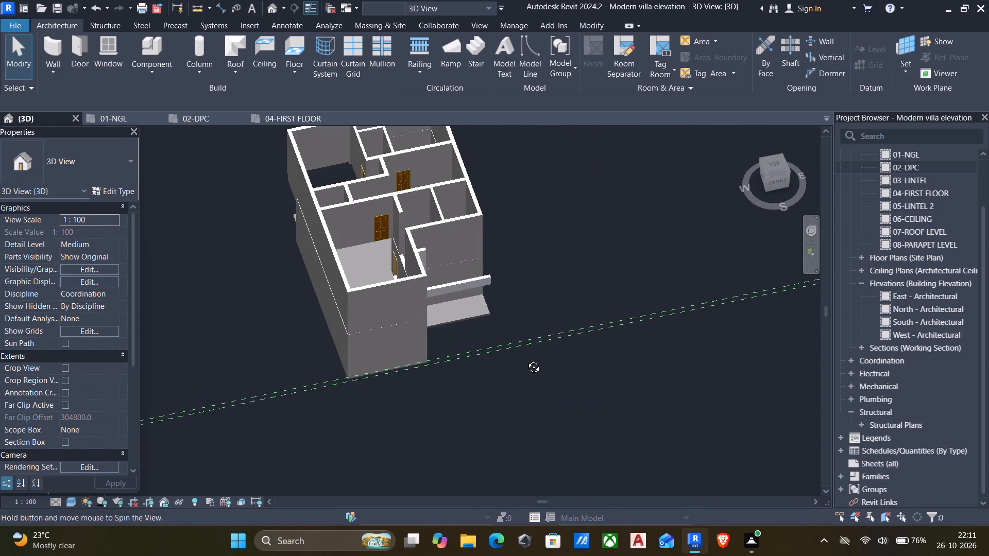
pyautogui.keyDown('shift'); pyautogui.moveTo(526, 359); pyautogui.dragTo(526, 358, button='middle'); pyautogui.keyUp('shift')
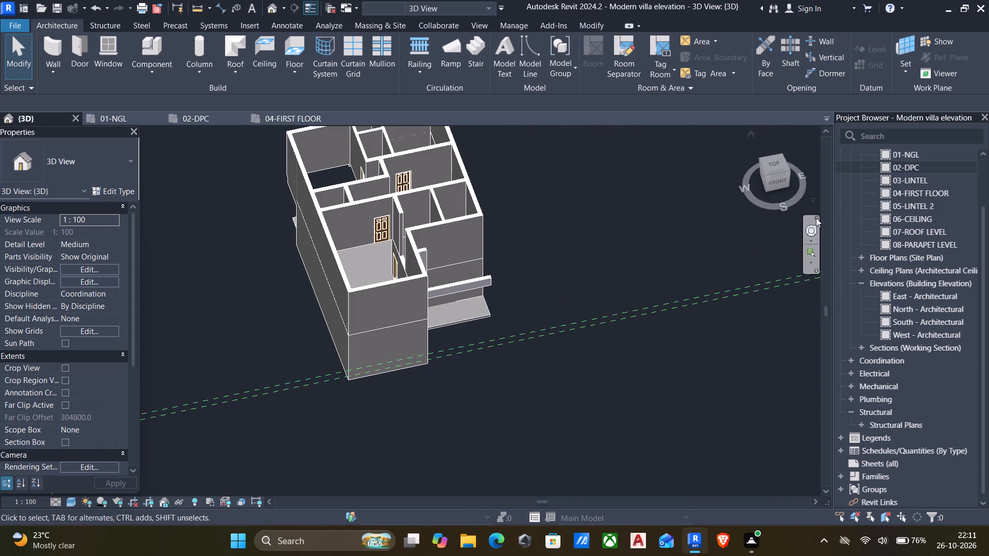
# Return to the 02-DPC floor plan and start a new stair.
pyautogui.doubleClick(884, 161)
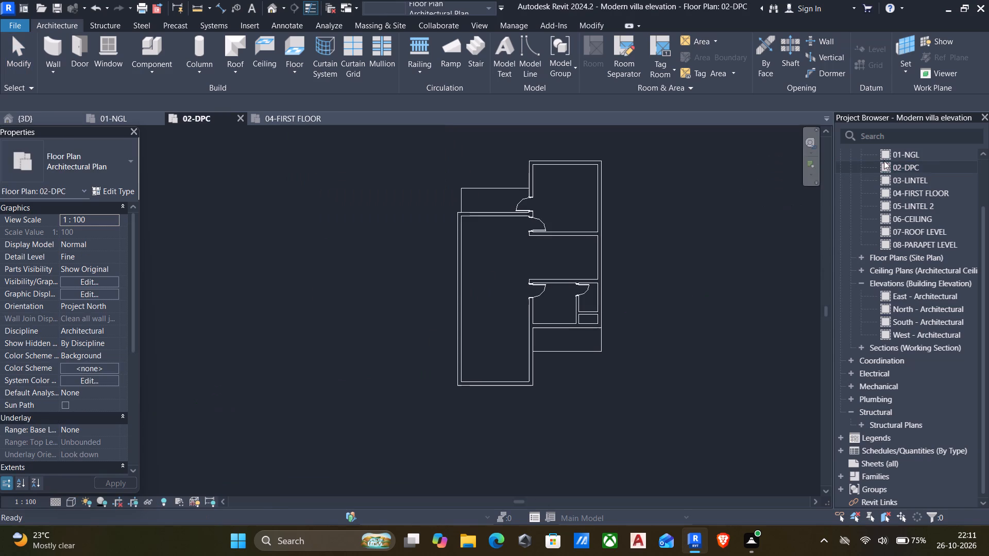
pyautogui.moveTo(691, 268); pyautogui.dragTo(686, 271, button='middle')
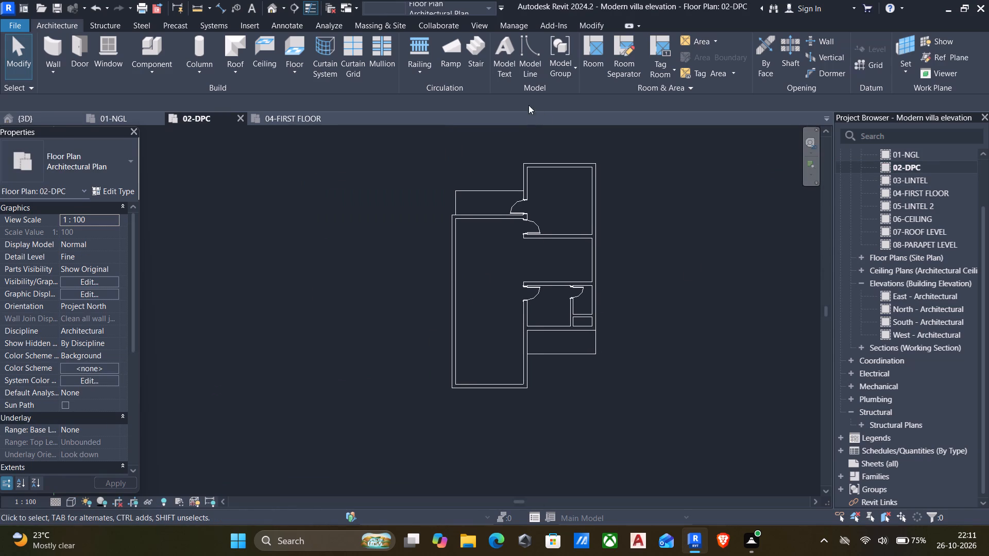
pyautogui.click(473, 47)
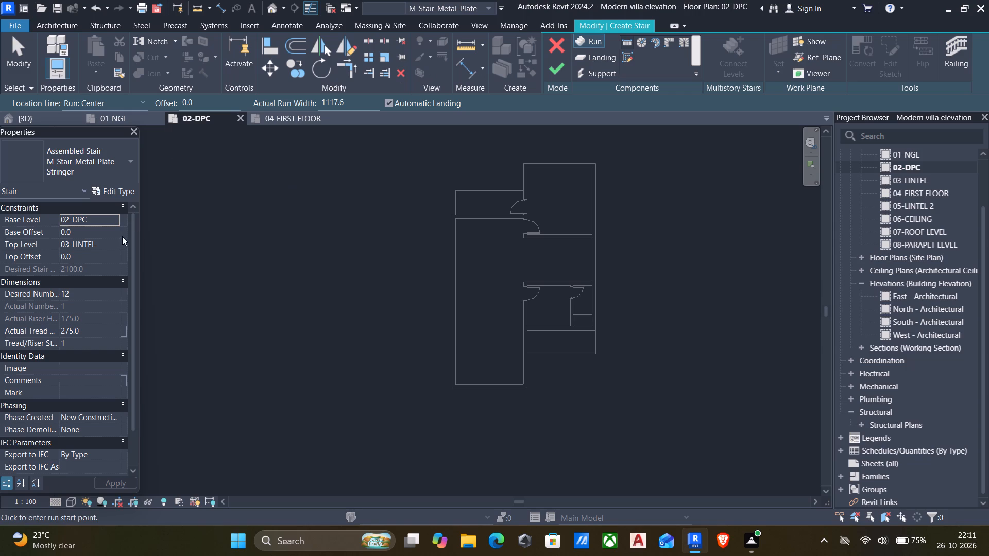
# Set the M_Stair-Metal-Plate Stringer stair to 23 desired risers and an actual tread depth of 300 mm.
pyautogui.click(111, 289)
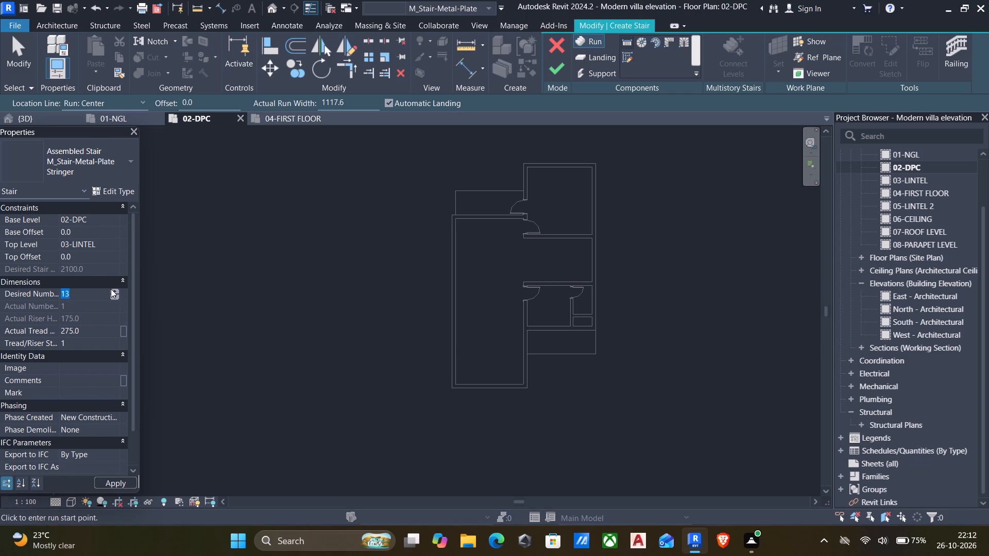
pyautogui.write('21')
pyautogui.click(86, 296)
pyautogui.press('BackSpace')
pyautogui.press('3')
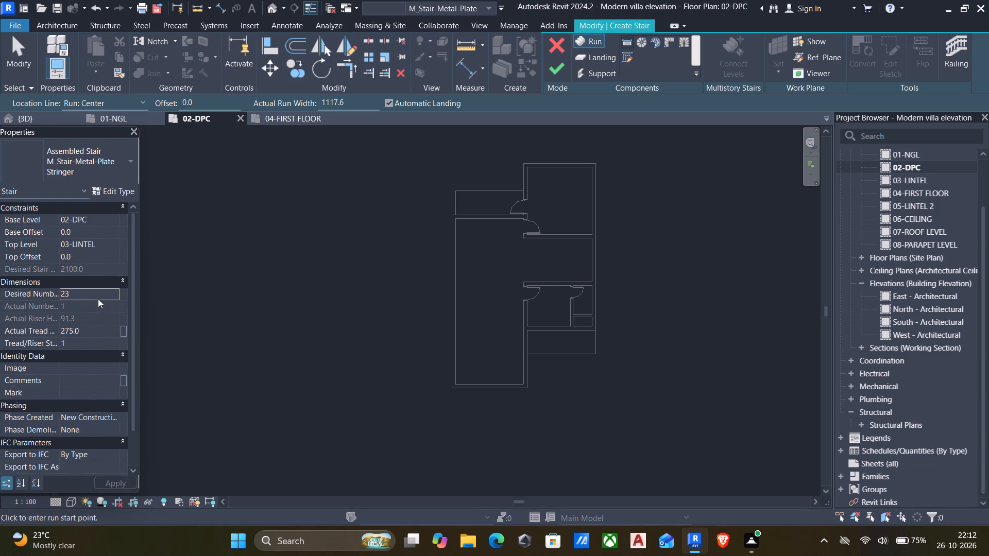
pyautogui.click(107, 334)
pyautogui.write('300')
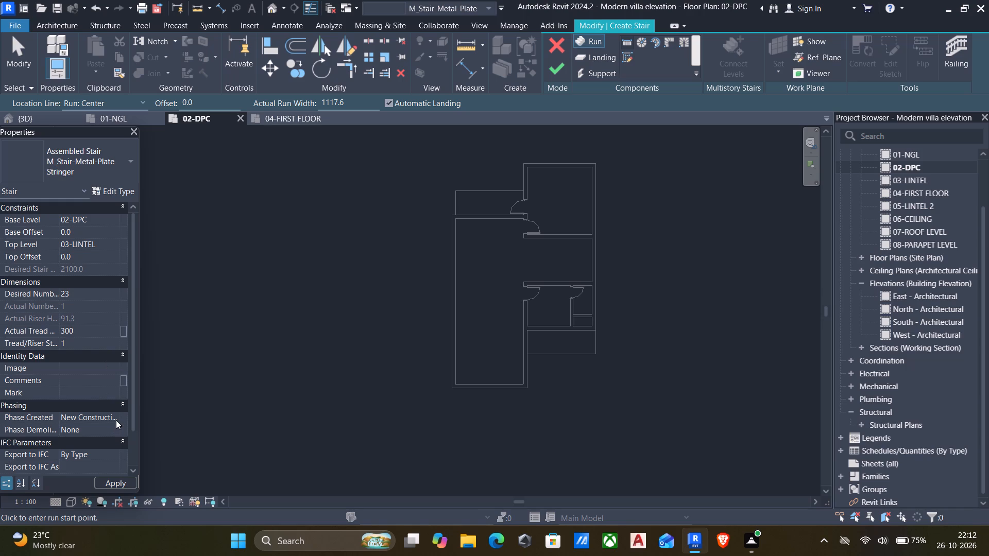
# Change the stair type to cast-in-place M_Monolithic Stair and set its top level to 04-FIRST FLOOR.
pyautogui.click(107, 161)
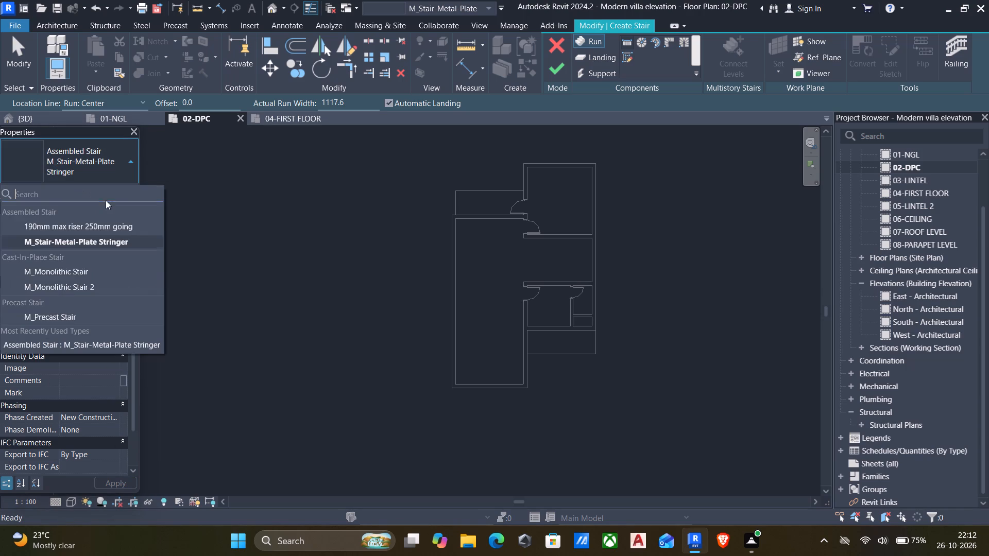
pyautogui.click(70, 274)
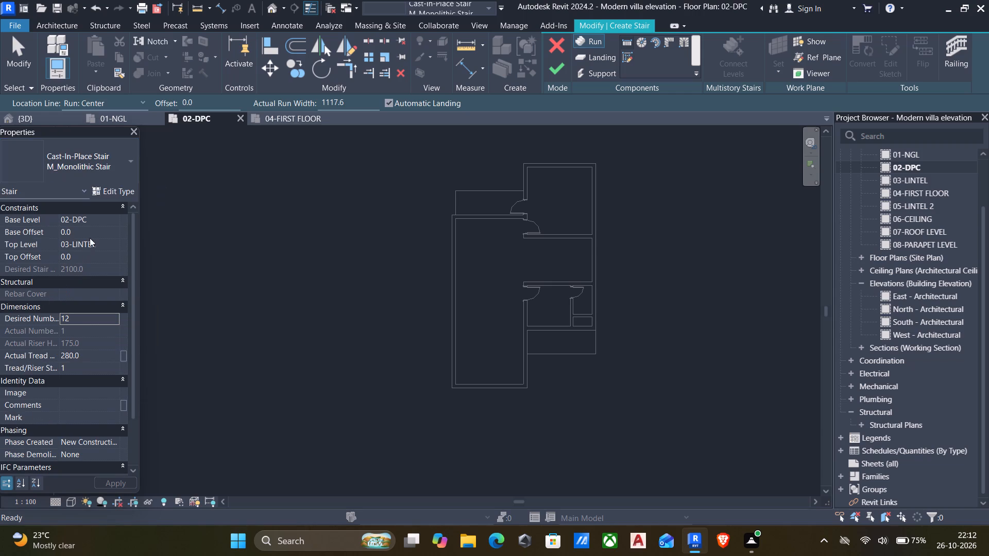
pyautogui.click(109, 244)
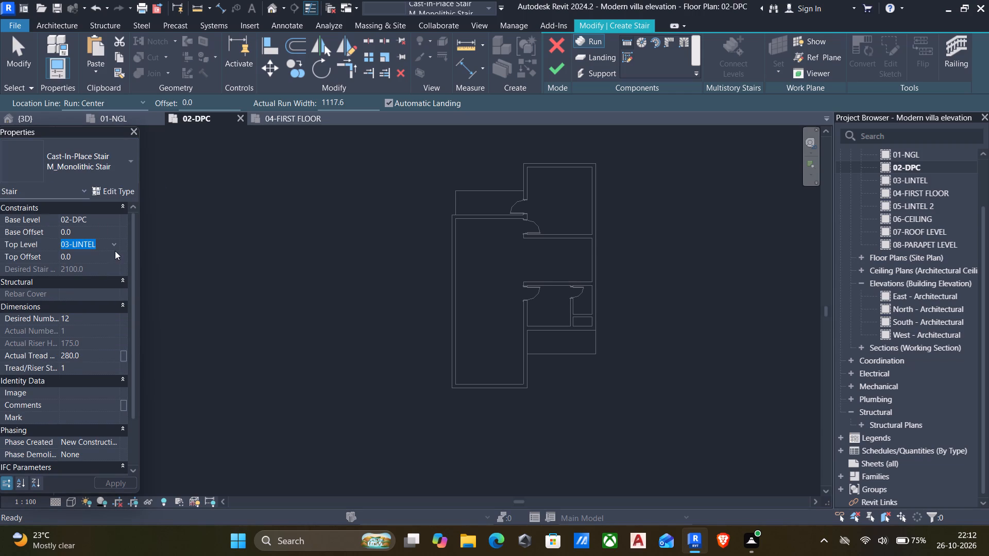
pyautogui.click(114, 241)
pyautogui.click(97, 298)
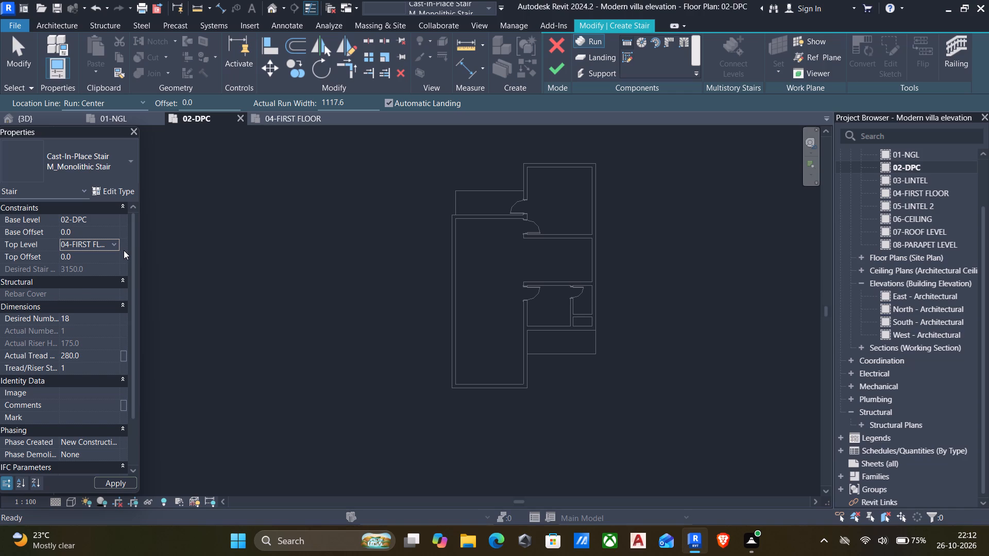
# Set the monolithic stair to 21 desired risers and an actual tread depth of 300 mm, and apply the values.
pyautogui.click(98, 320)
pyautogui.write('21')
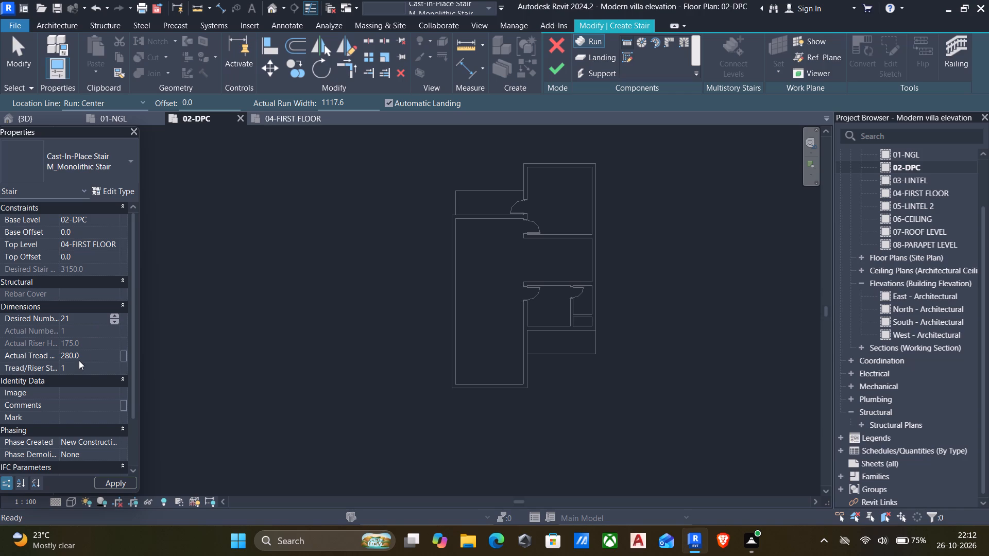
pyautogui.click(89, 354)
pyautogui.write('30')
pyautogui.press('0')
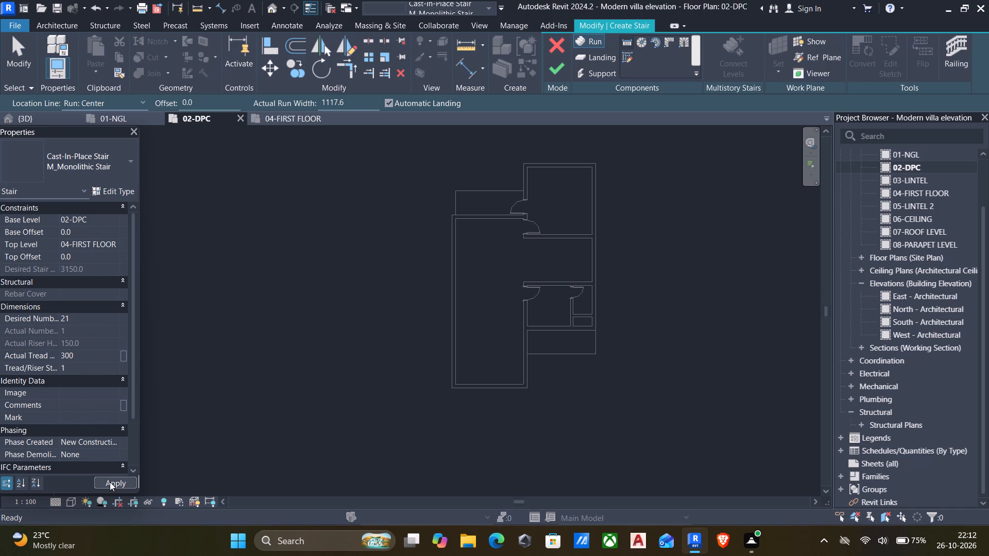
pyautogui.click(110, 482)
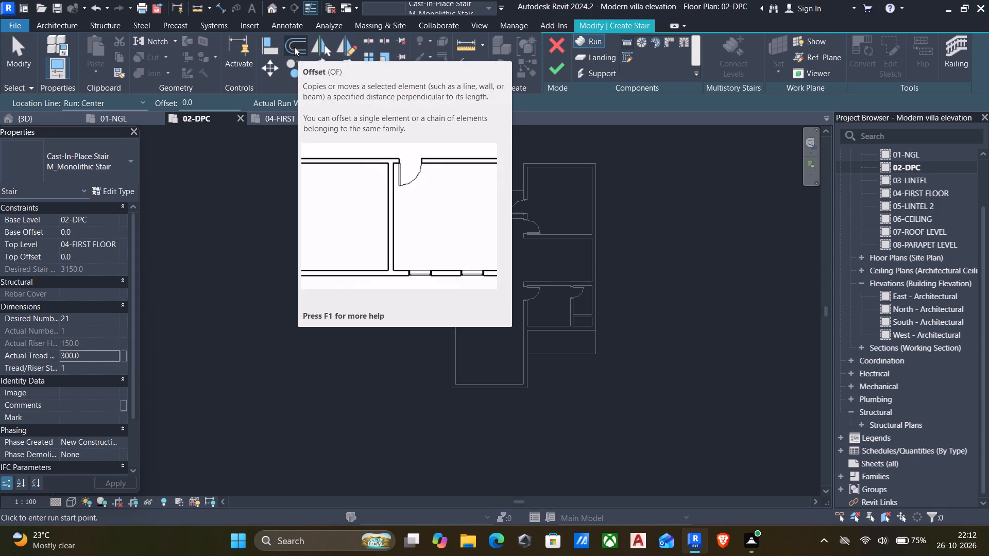
# Start a sketched run and draw a 2700 mm boundary line along the stairwell's upper wall from the inner corner at the exterior wall.
pyautogui.click(294, 47)
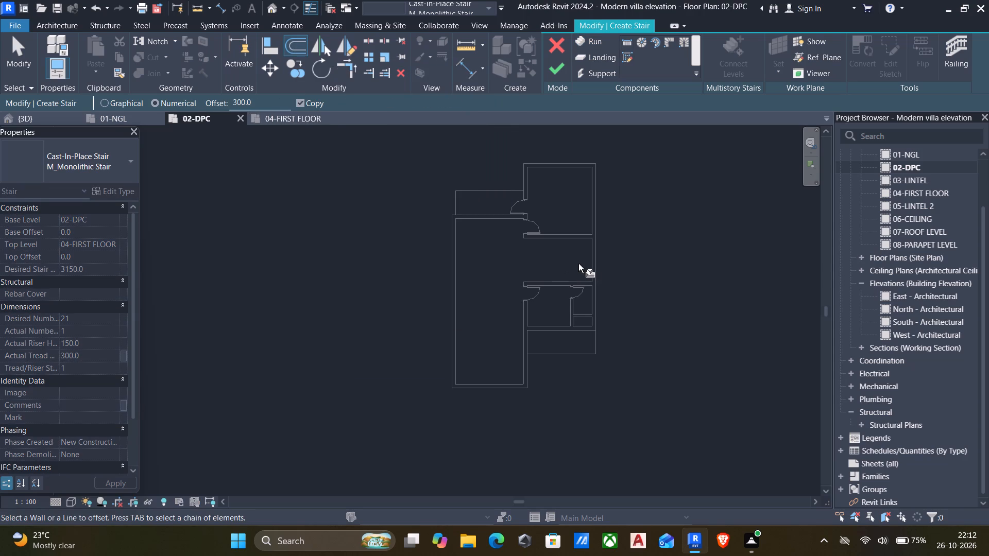
pyautogui.click(625, 59)
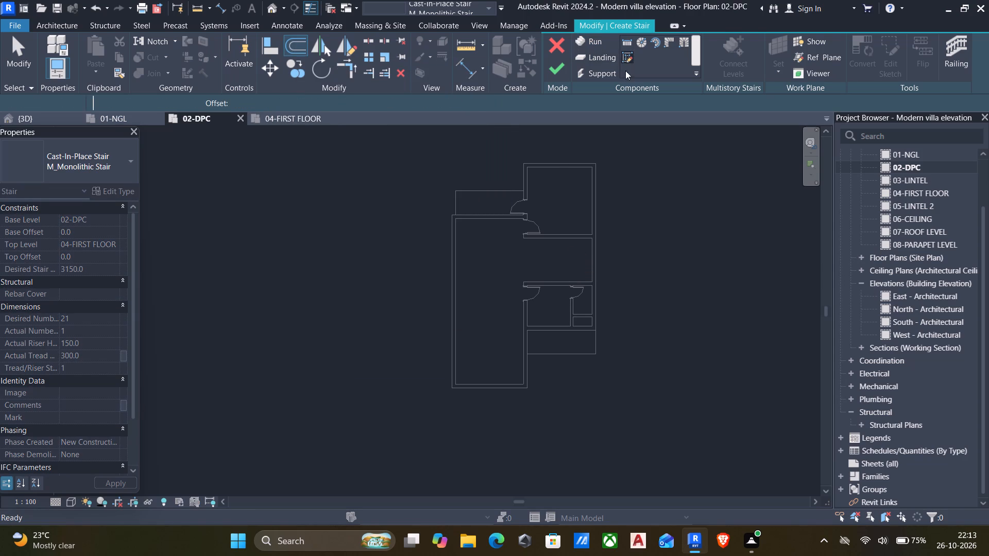
pyautogui.scroll(2, 669, 64)
pyautogui.click(633, 44)
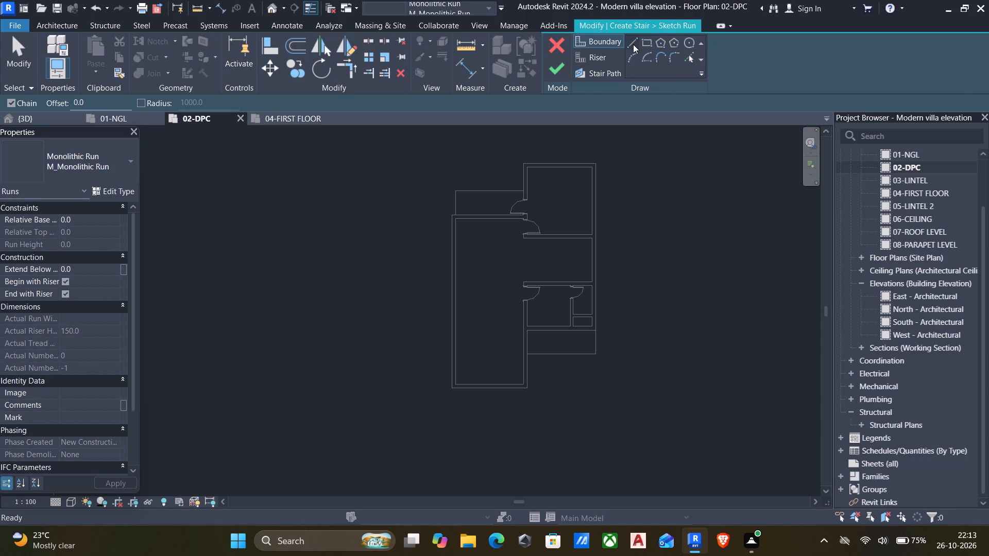
pyautogui.scroll(9, 600, 222)
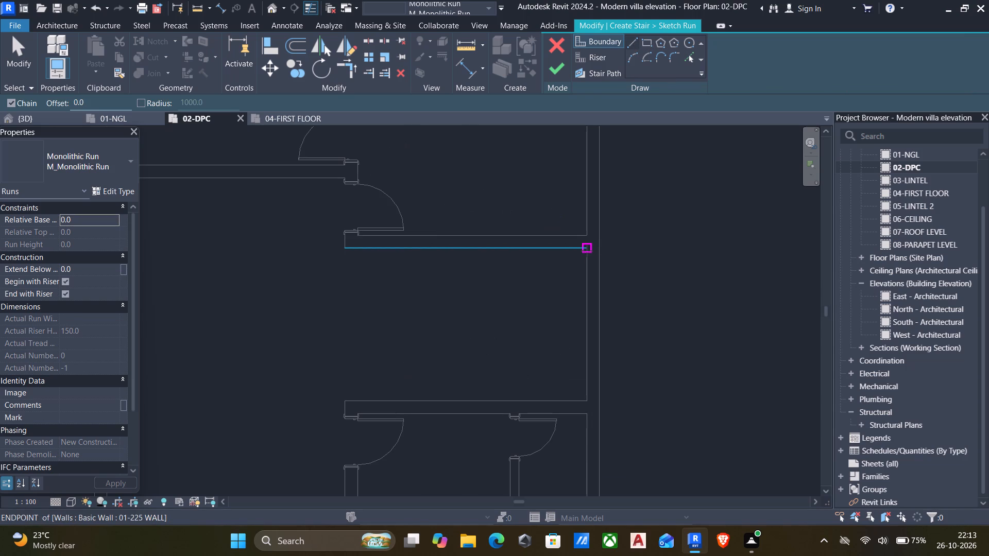
pyautogui.click(587, 251)
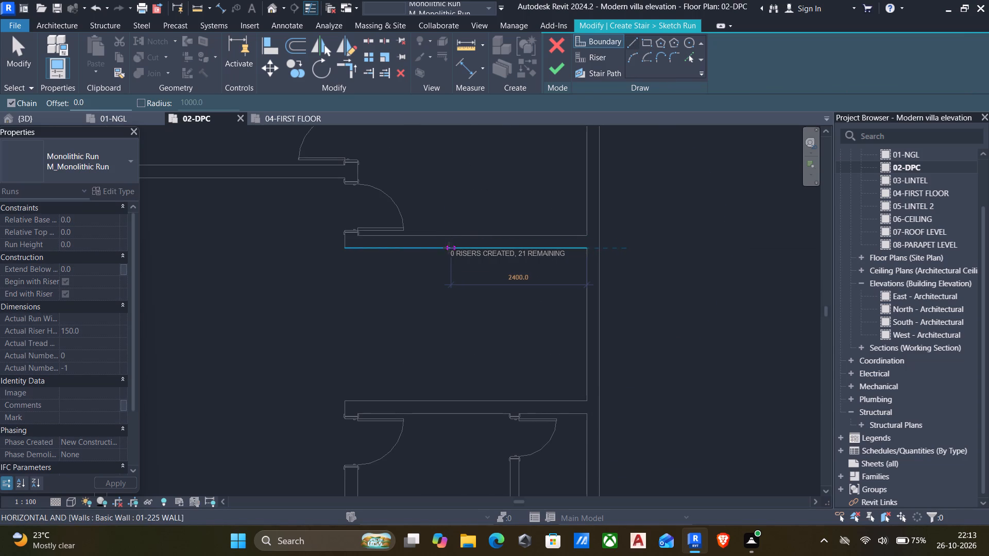
pyautogui.scroll(4, 421, 245)
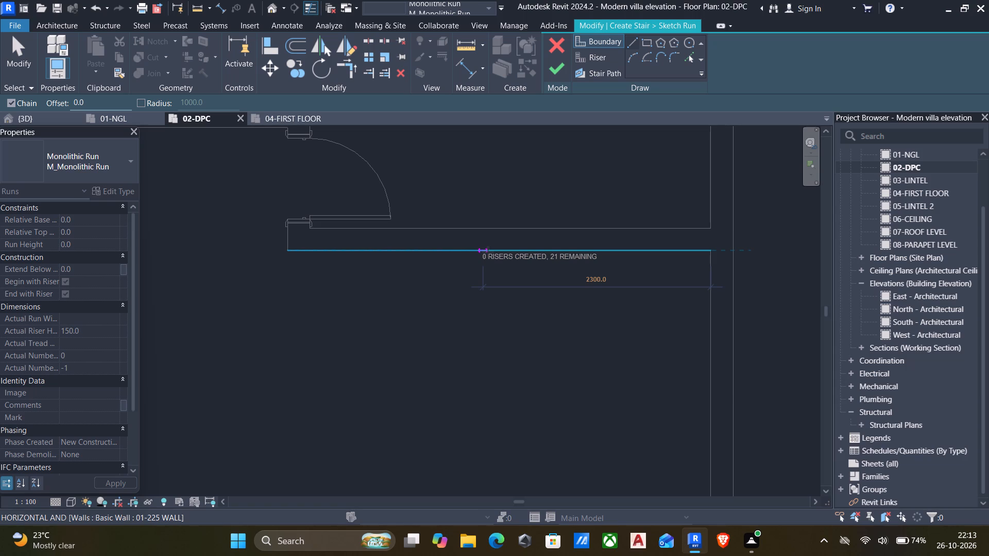
pyautogui.write('2700')
pyautogui.press('Return')
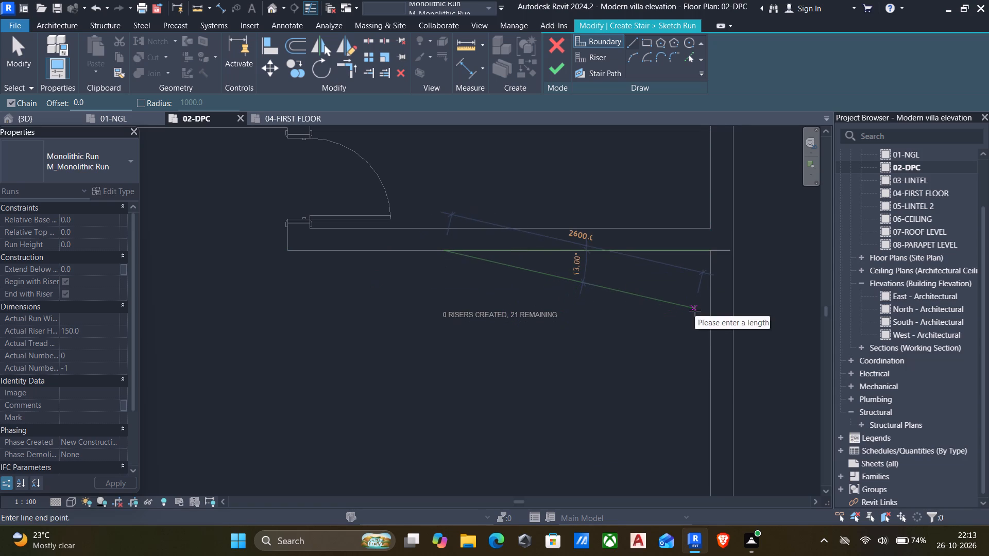
pyautogui.press('Escape')
# Draw a 2700 mm boundary line along the inner face of the exterior wall, ending it exactly at the stairwell's lower wall corner.
pyautogui.click(709, 250)
pyautogui.scroll(-2, 699, 366)
pyautogui.moveTo(700, 372); pyautogui.dragTo(704, 310, button='middle')
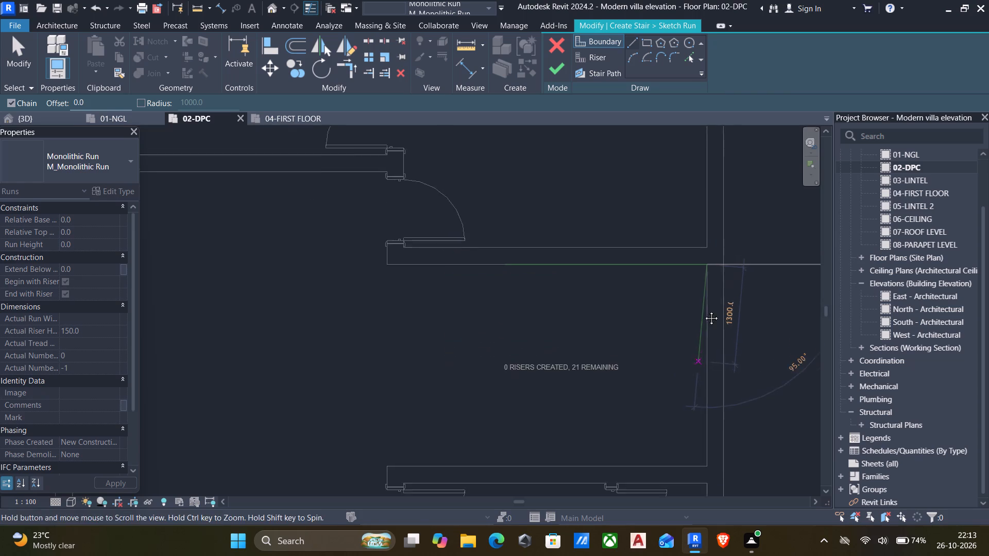
pyautogui.moveTo(704, 310); pyautogui.dragTo(711, 272, button='middle')
pyautogui.click(713, 388)
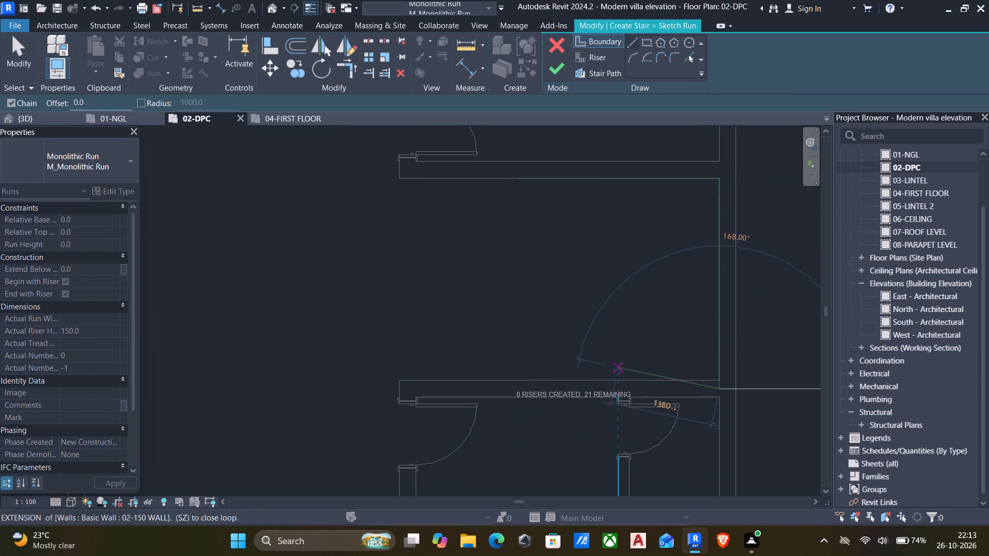
pyautogui.press('Escape')
pyautogui.press('Escape')
pyautogui.scroll(4, 721, 392)
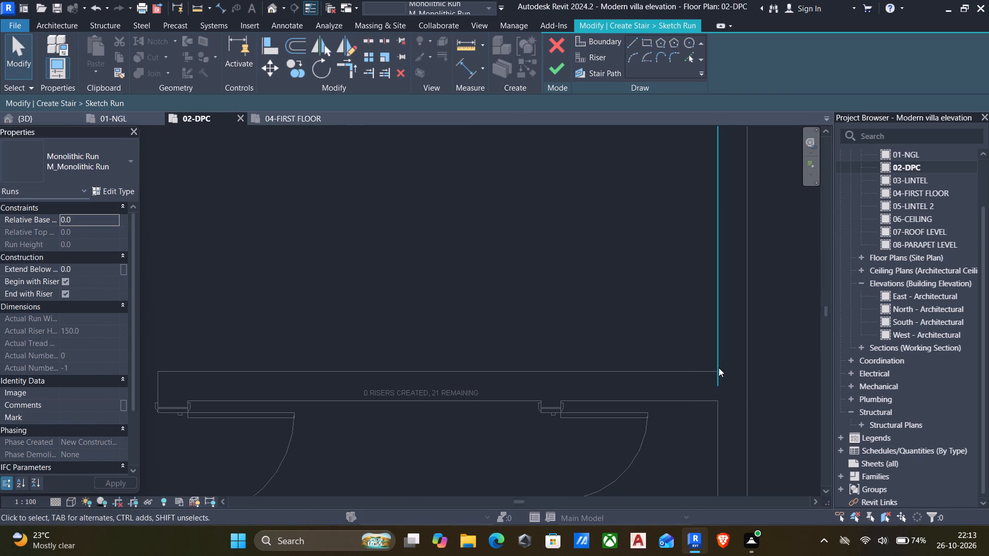
pyautogui.click(717, 381)
pyautogui.moveTo(717, 387); pyautogui.dragTo(717, 379)
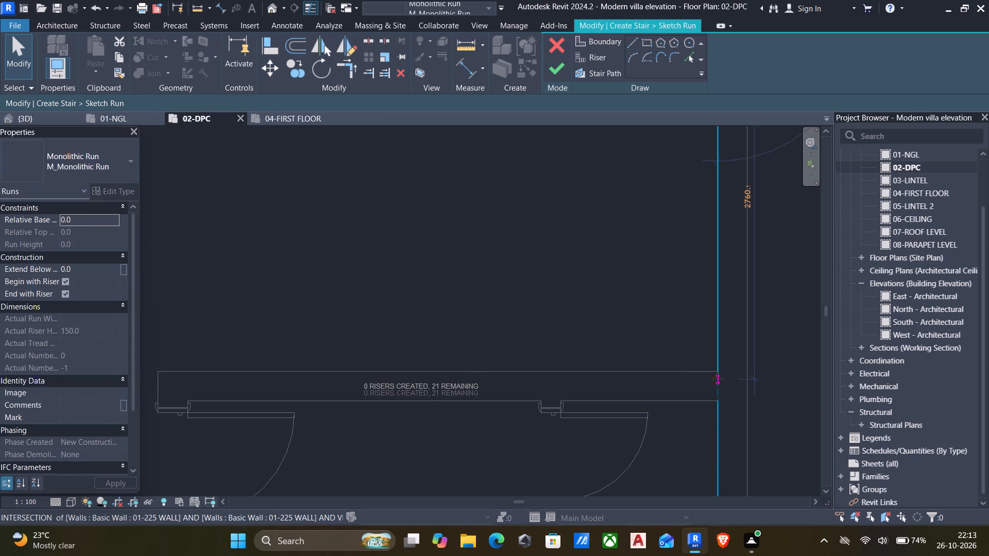
pyautogui.moveTo(717, 379); pyautogui.dragTo(717, 376)
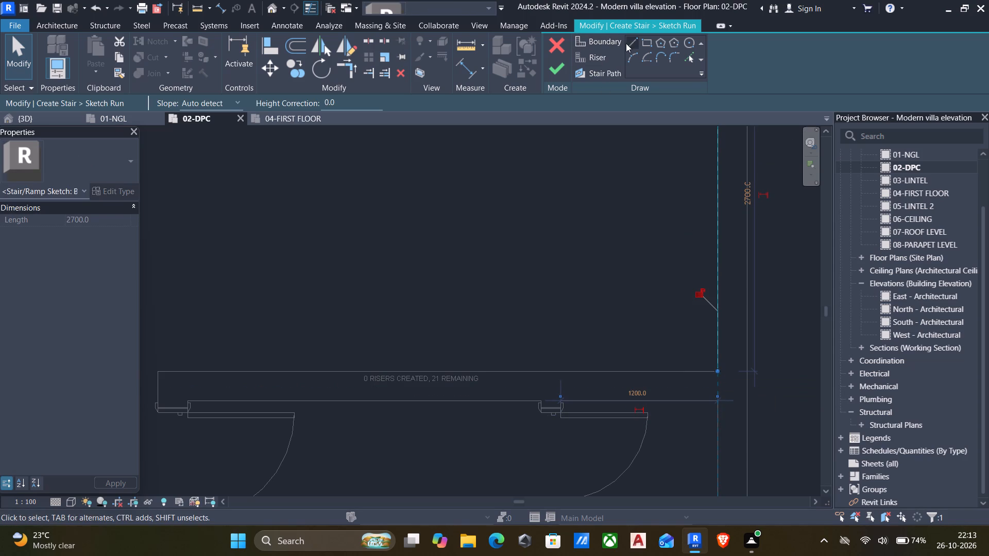
# Draw a 3600 mm boundary line along the stairwell's lower wall, starting from the end of the exterior-wall boundary.
pyautogui.click(627, 45)
pyautogui.scroll(4, 701, 384)
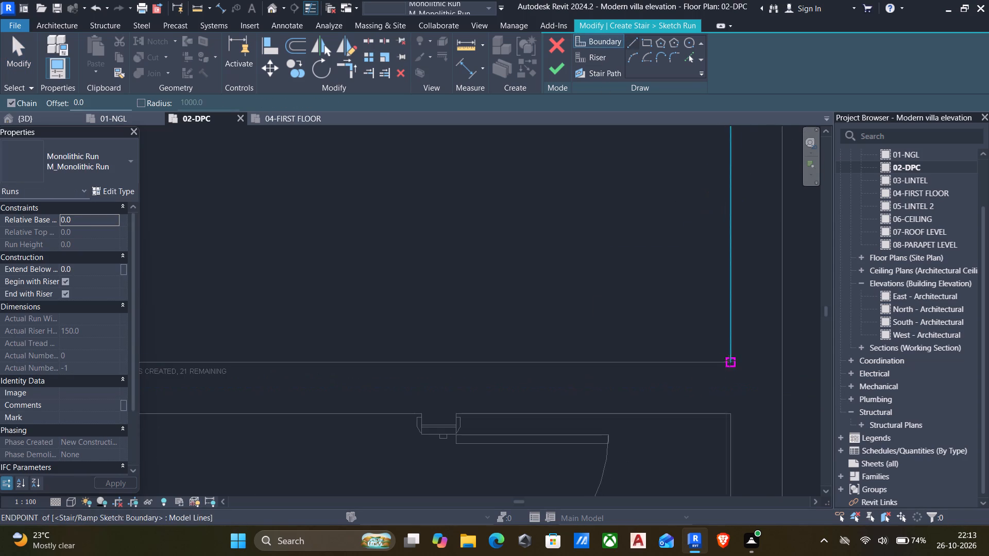
pyautogui.click(732, 358)
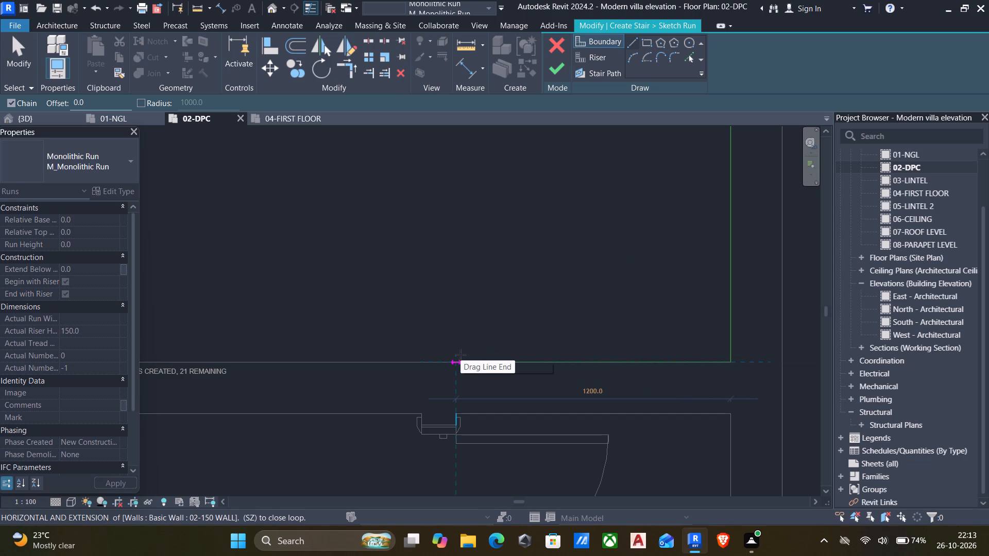
pyautogui.scroll(-3, 394, 360)
pyautogui.moveTo(392, 373); pyautogui.dragTo(500, 361, button='middle')
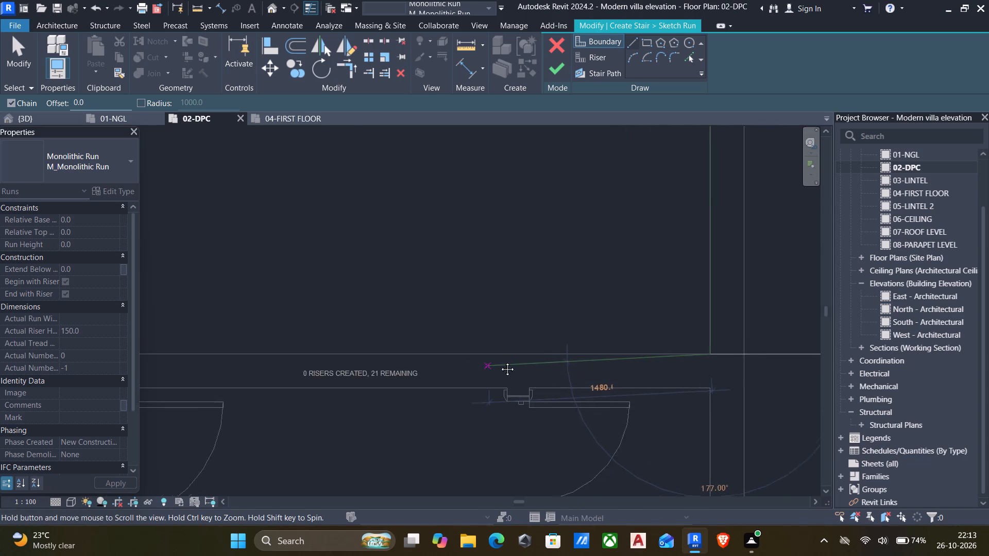
pyautogui.moveTo(500, 361); pyautogui.dragTo(545, 356, button='middle')
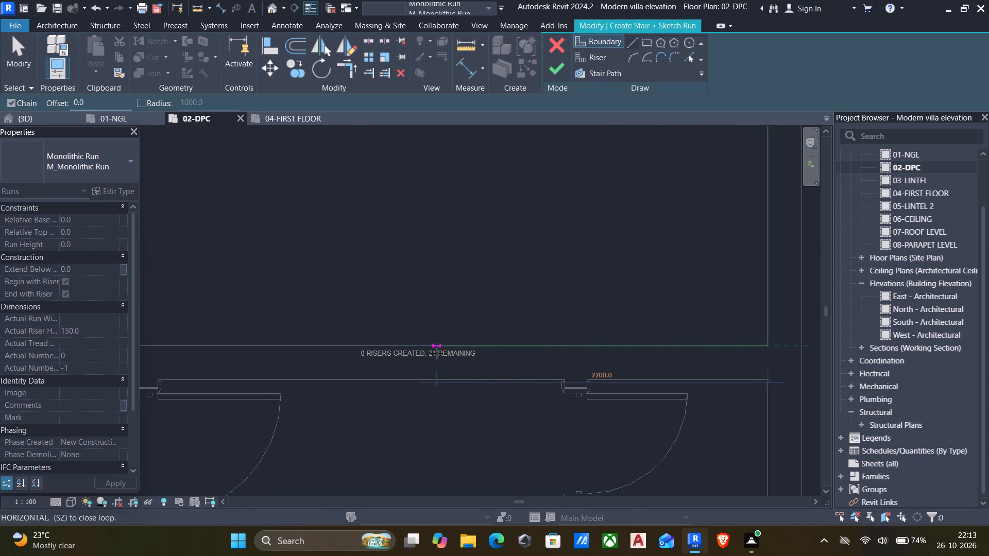
pyautogui.scroll(-1, 361, 356)
pyautogui.moveTo(361, 358); pyautogui.dragTo(487, 362, button='middle')
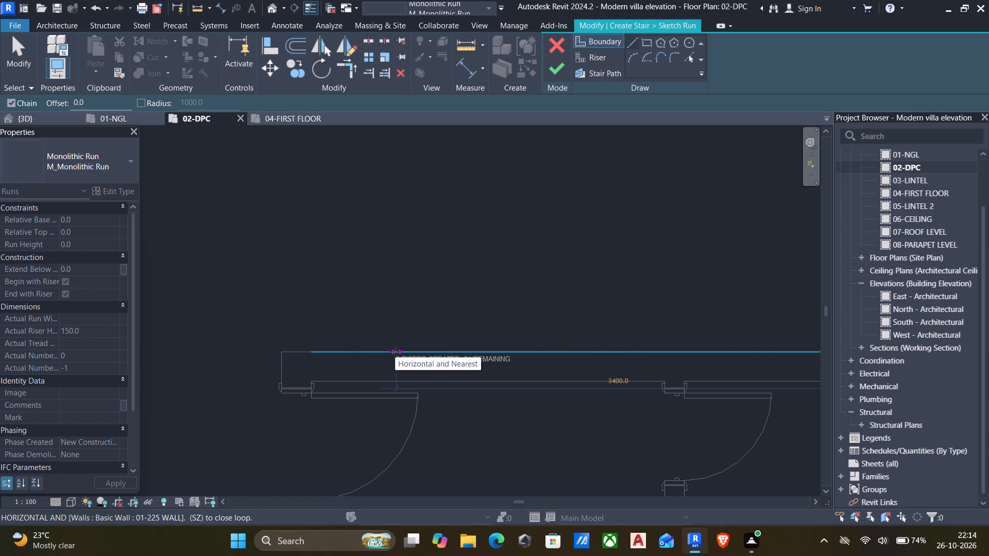
pyautogui.write('3600')
pyautogui.press('Return')
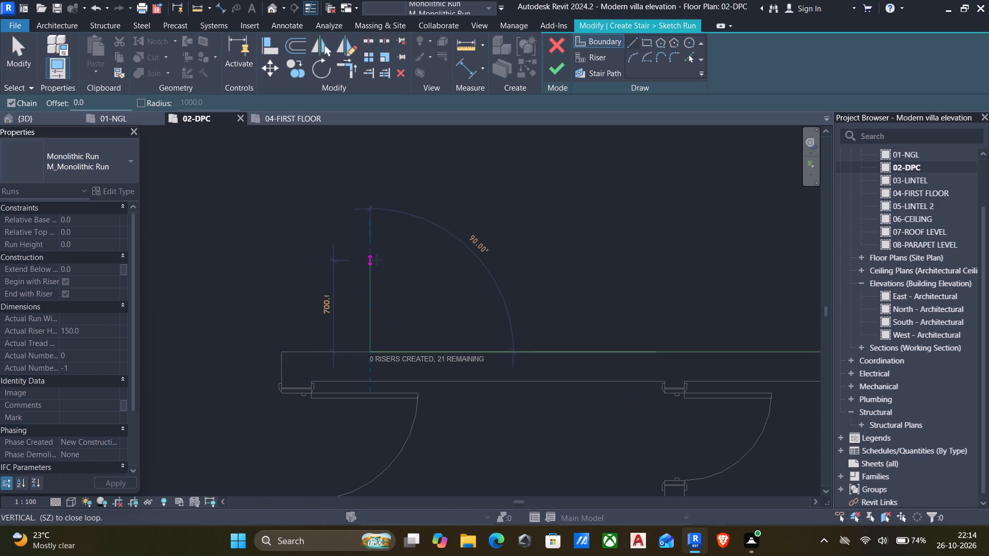
pyautogui.press('Escape')
# Offset copies of the lower, upper and exterior-wall boundary lines 1050 mm into the stairwell.
pyautogui.click(297, 43)
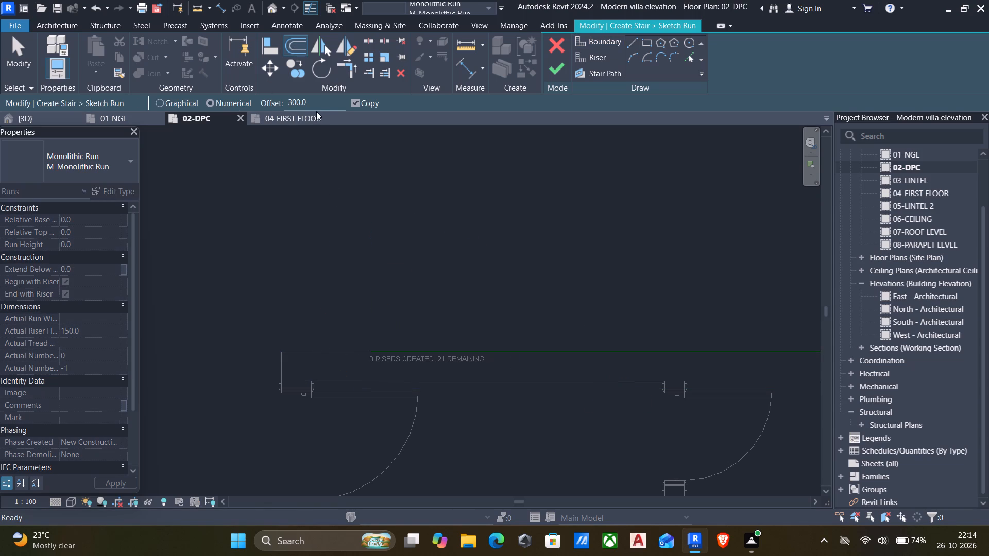
pyautogui.moveTo(323, 104); pyautogui.dragTo(180, 94)
pyautogui.press('1')
pyautogui.write('050')
pyautogui.scroll(-4, 351, 231)
pyautogui.scroll(-4, 528, 324)
pyautogui.click(527, 310)
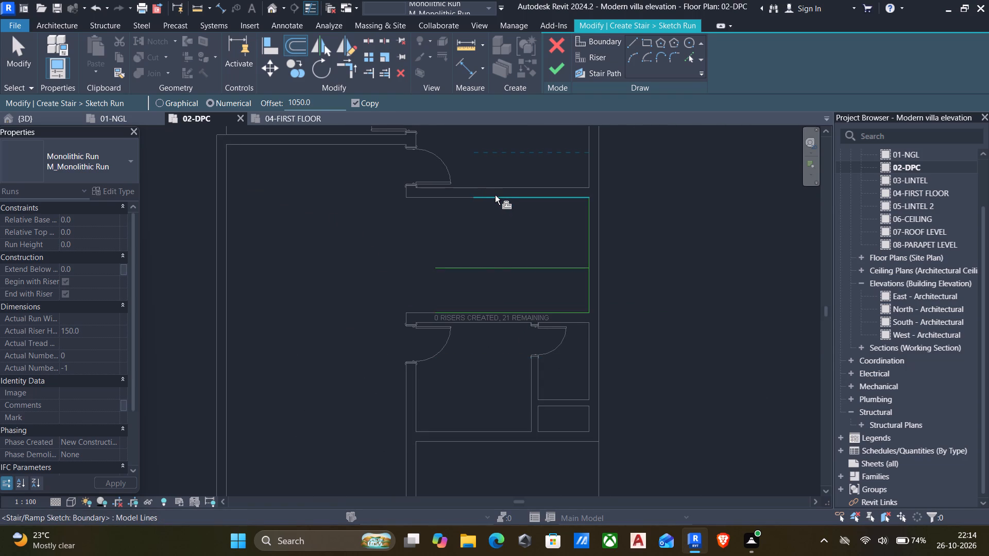
pyautogui.click(501, 200)
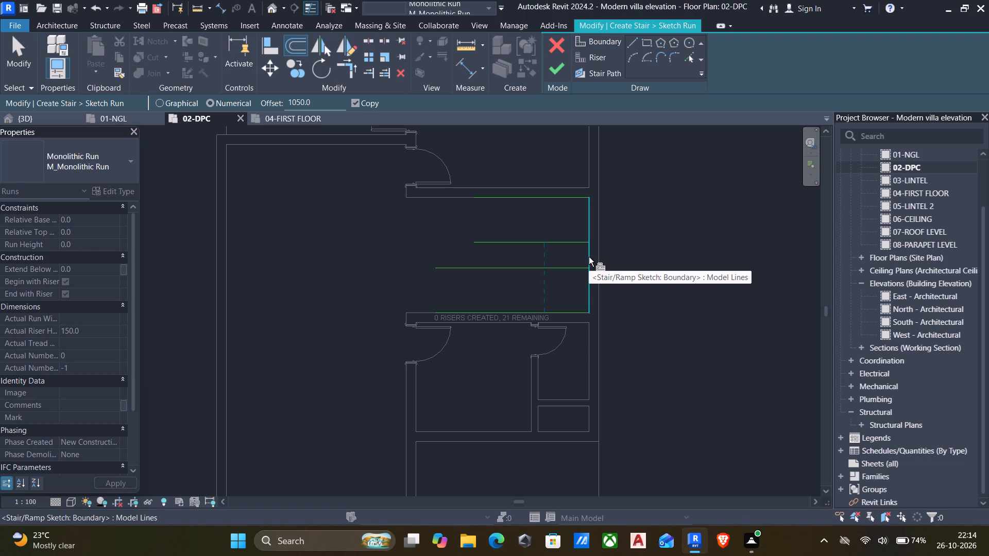
pyautogui.click(589, 257)
# Trim the three offset boundary lines to corners so they form the U-shaped inner edge of the stair.
pyautogui.write('tr')
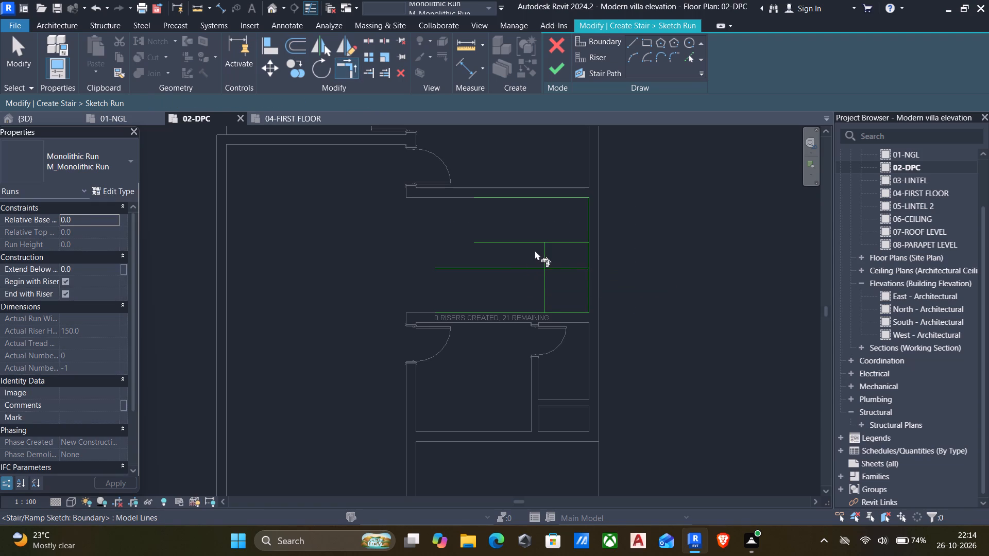
pyautogui.click(558, 244)
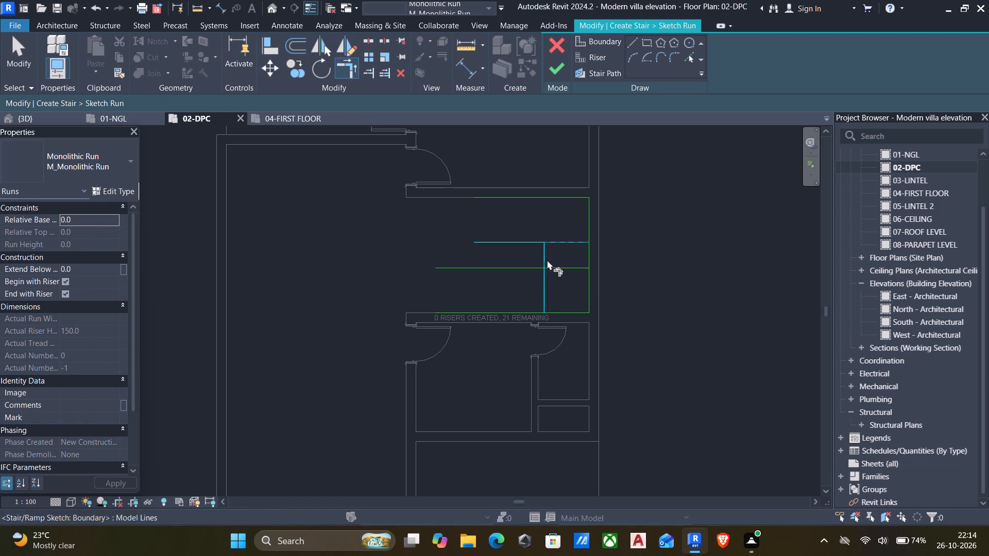
pyautogui.click(544, 258)
pyautogui.hotkey('ctrl', 'z')
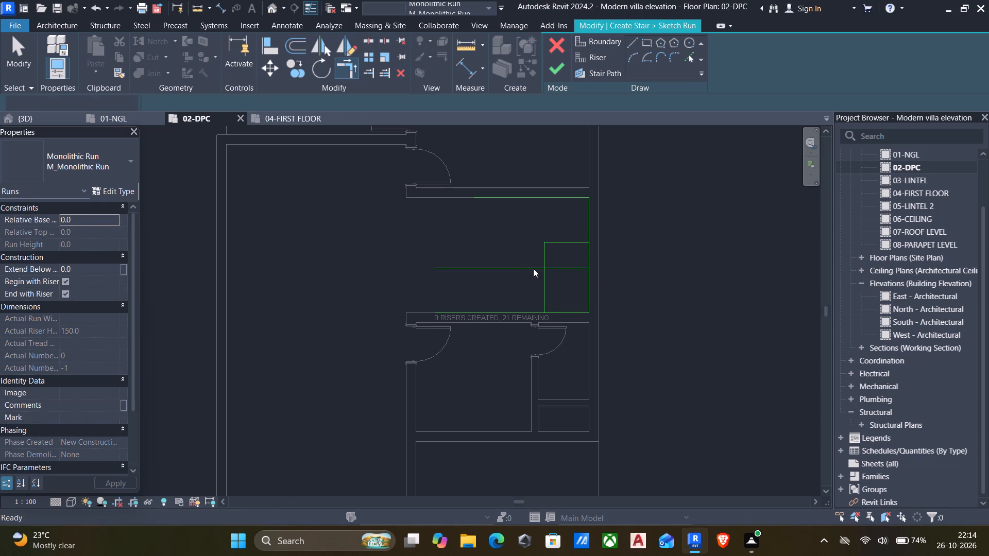
pyautogui.click(541, 253)
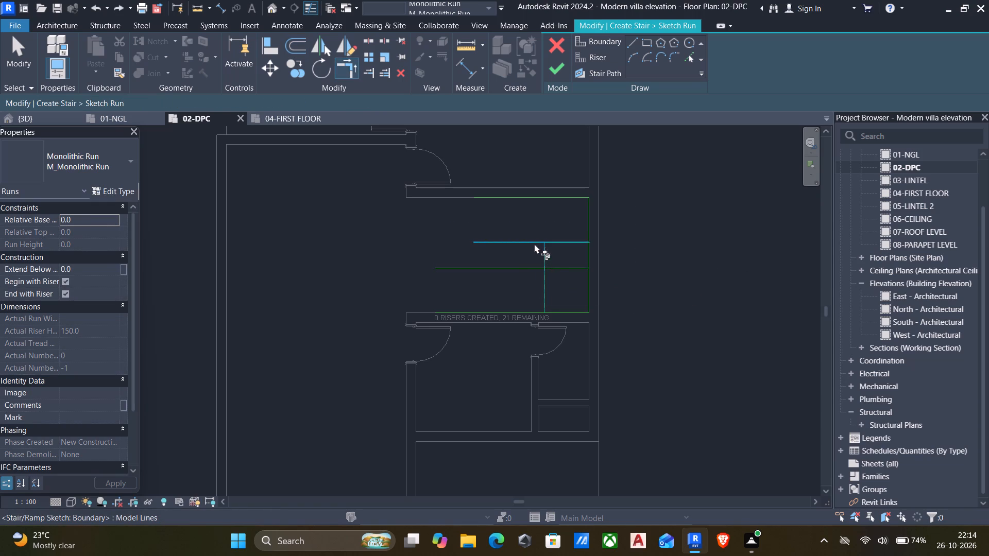
pyautogui.click(534, 244)
pyautogui.click(542, 255)
pyautogui.click(520, 264)
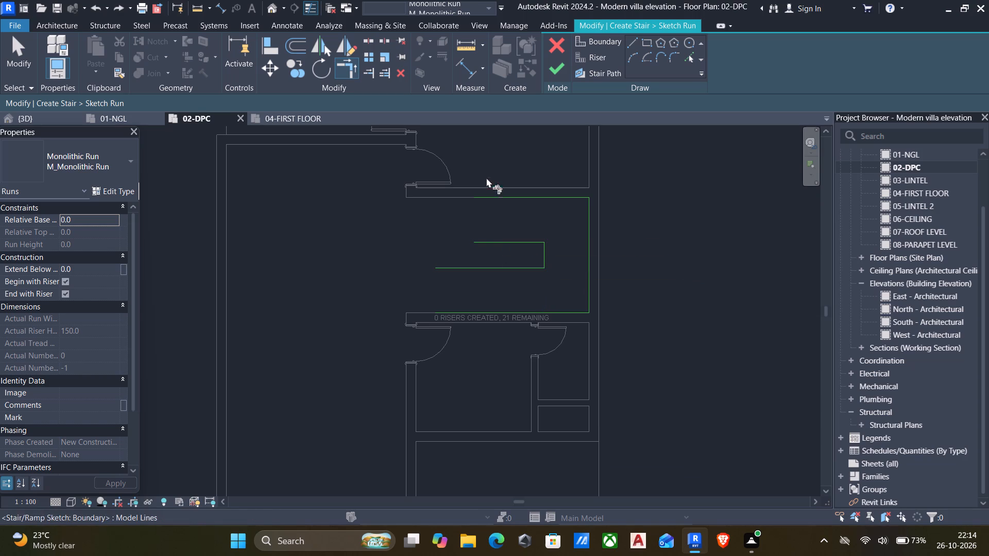
# Draw 1050 mm riser lines across both flights' open ends and from the upper inner boundary corner to the exterior wall.
pyautogui.click(606, 59)
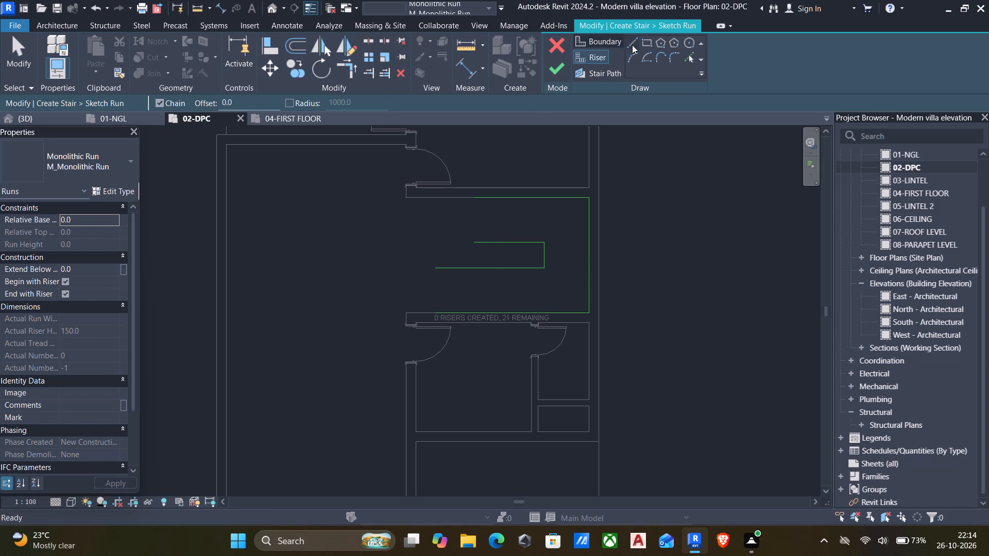
pyautogui.click(632, 45)
pyautogui.scroll(4, 510, 219)
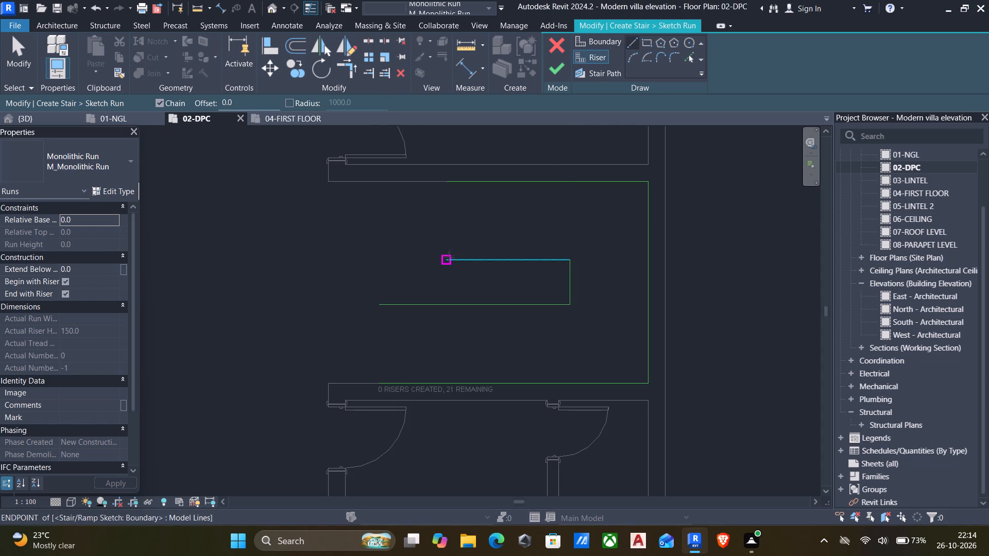
pyautogui.moveTo(449, 256); pyautogui.dragTo(461, 230)
pyautogui.click(447, 183)
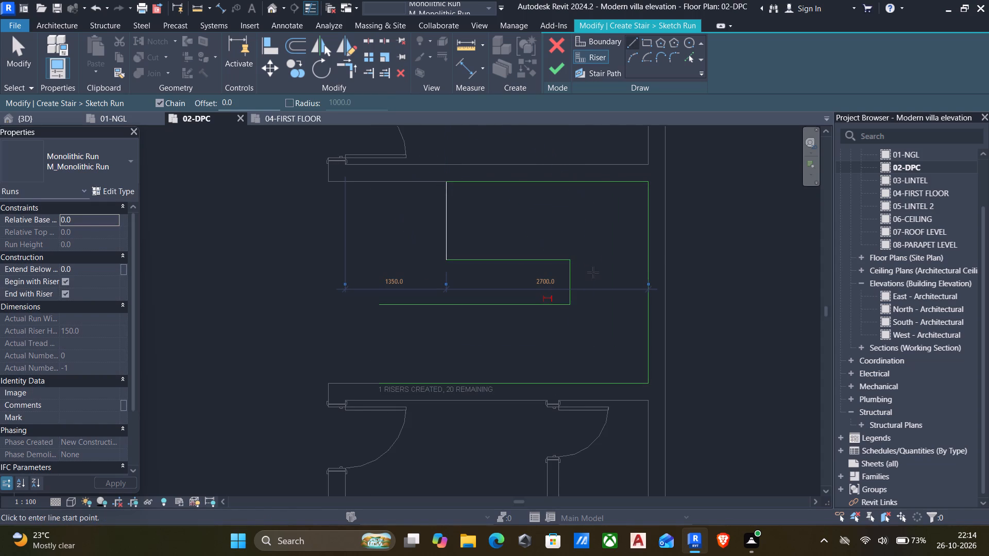
pyautogui.click(573, 258)
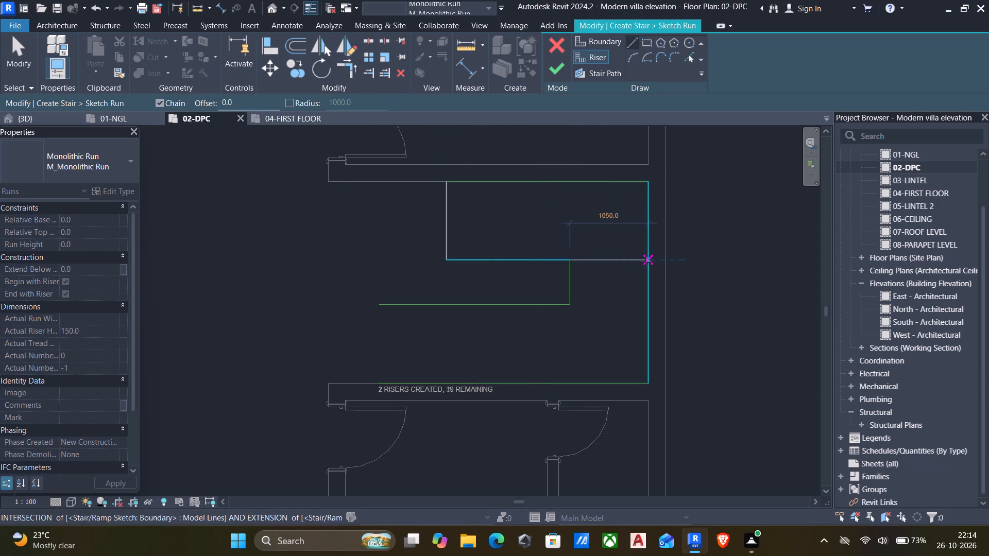
pyautogui.click(647, 262)
pyautogui.click(376, 307)
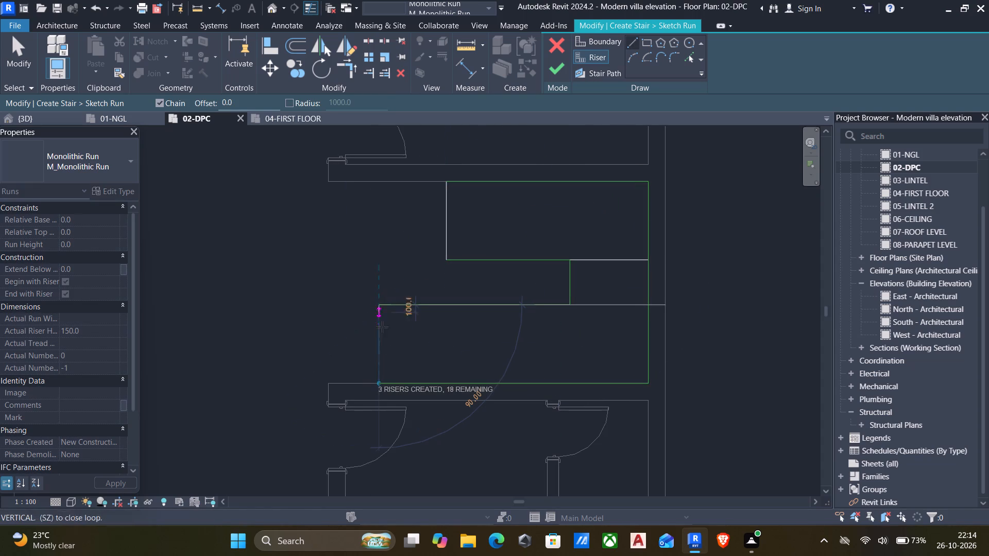
pyautogui.click(376, 383)
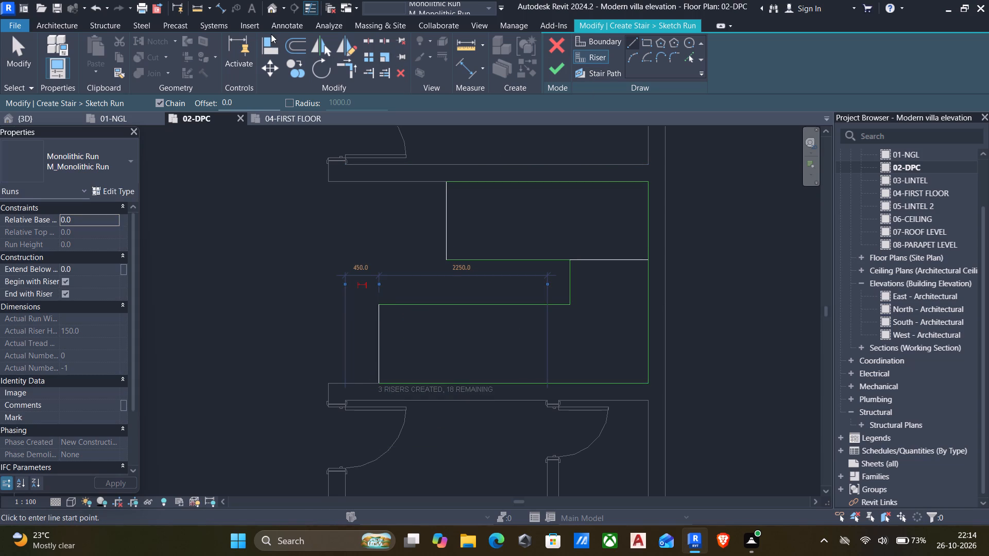
# Offset the upper flight's end riser by 300 mm repeatedly to add five risers towards the exterior wall.
pyautogui.click(297, 46)
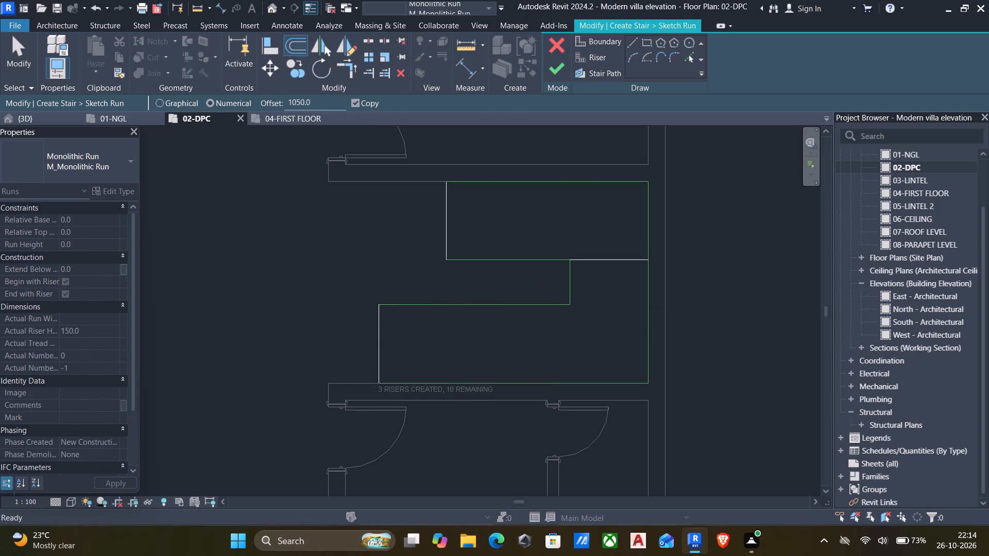
pyautogui.moveTo(331, 101); pyautogui.dragTo(96, 80)
pyautogui.write('30')
pyautogui.press('0')
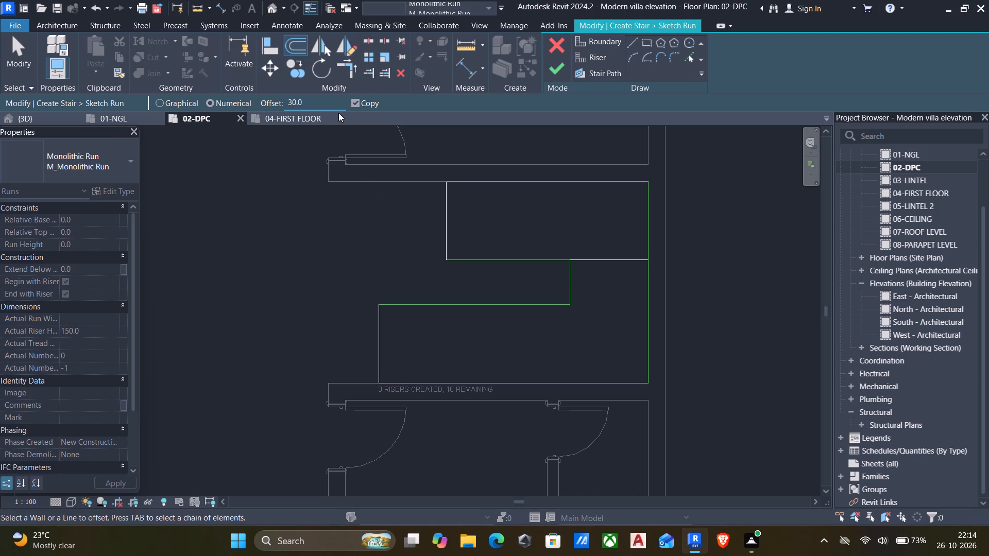
pyautogui.moveTo(334, 105); pyautogui.dragTo(121, 104)
pyautogui.write('300')
pyautogui.click(450, 220)
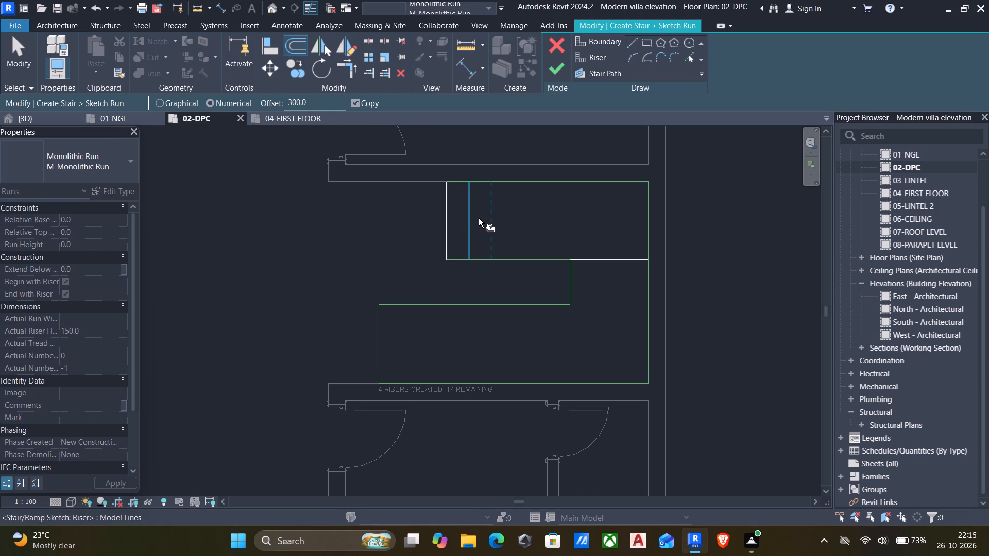
pyautogui.click(470, 224)
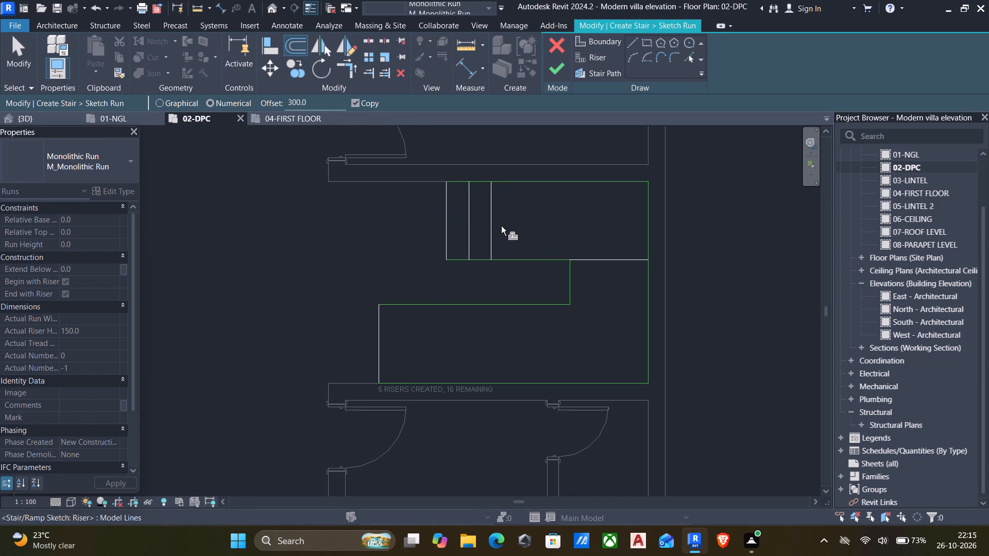
pyautogui.click(494, 229)
pyautogui.click(515, 227)
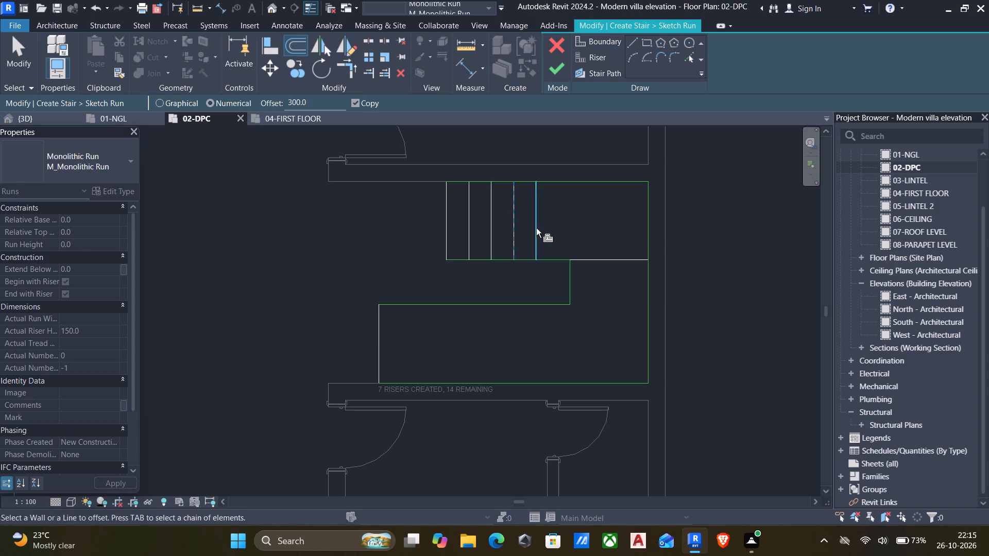
pyautogui.click(539, 230)
# Offset the riser at the upper inner corner by 300 mm twice, adding two risers along the middle section.
pyautogui.click(605, 260)
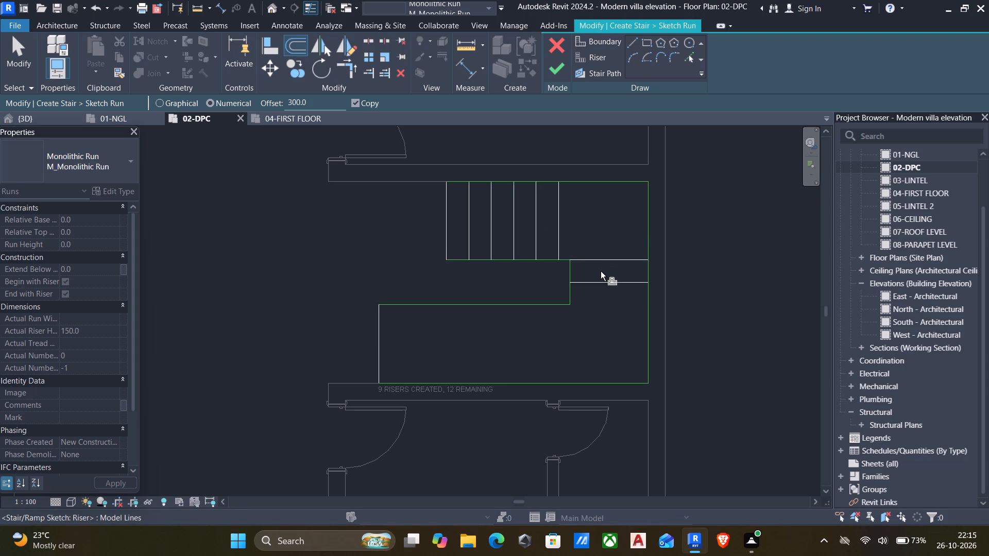
pyautogui.click(595, 286)
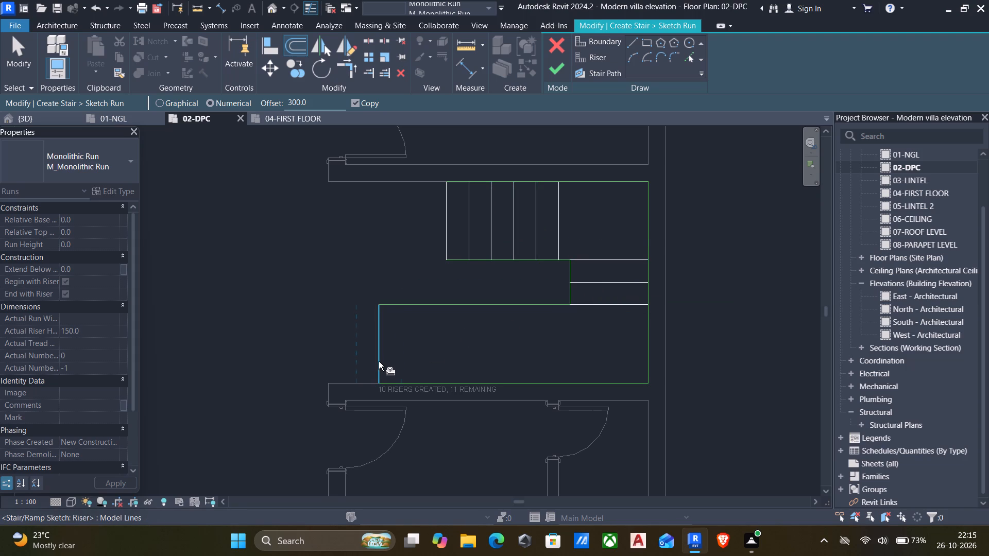
# Offset the lower flight's end riser by 300 mm, once outward and then four times successively into the flight.
pyautogui.click(379, 361)
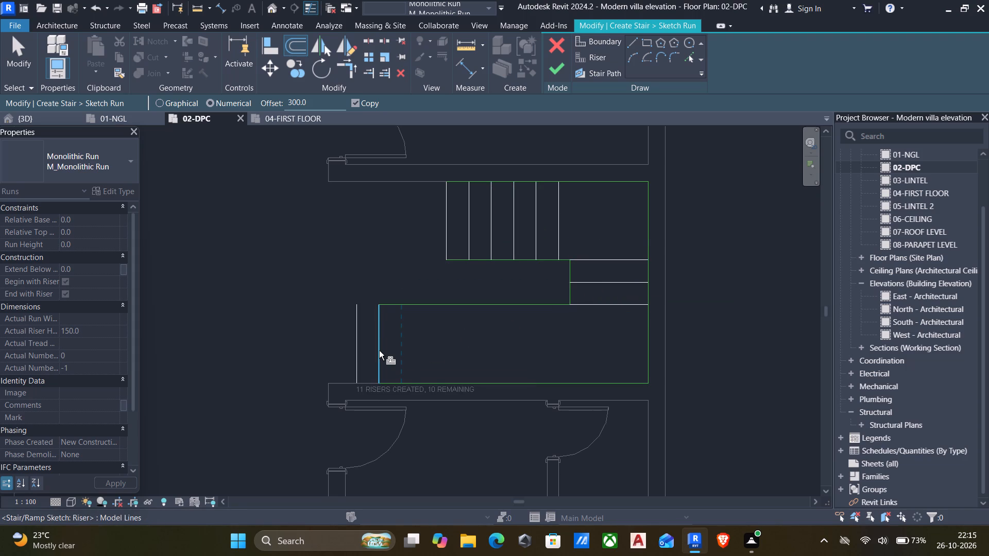
pyautogui.click(381, 350)
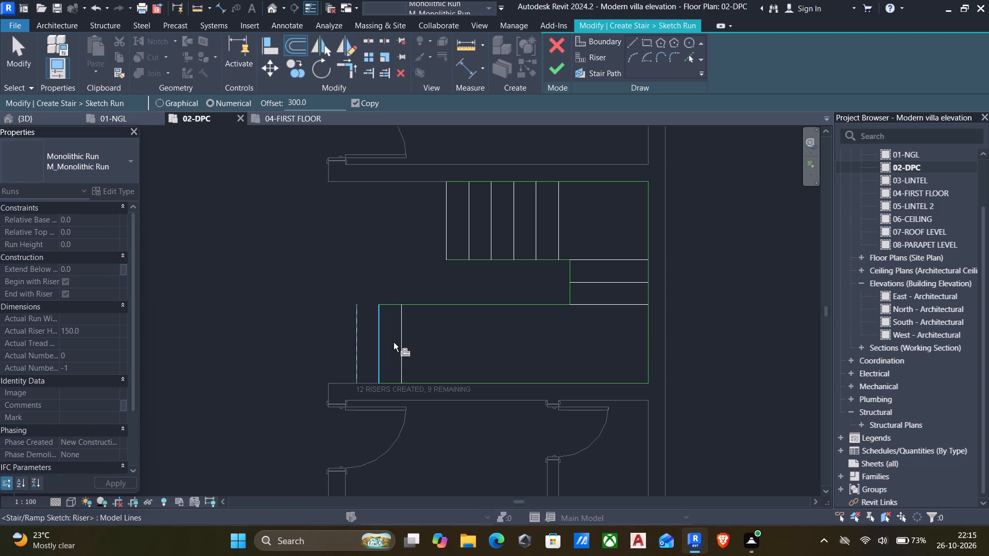
pyautogui.click(403, 340)
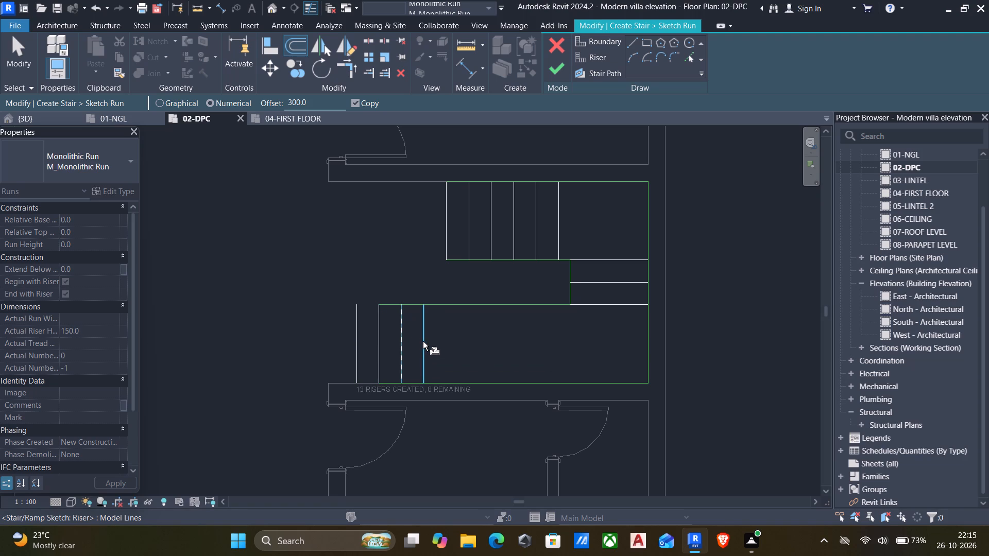
pyautogui.click(426, 341)
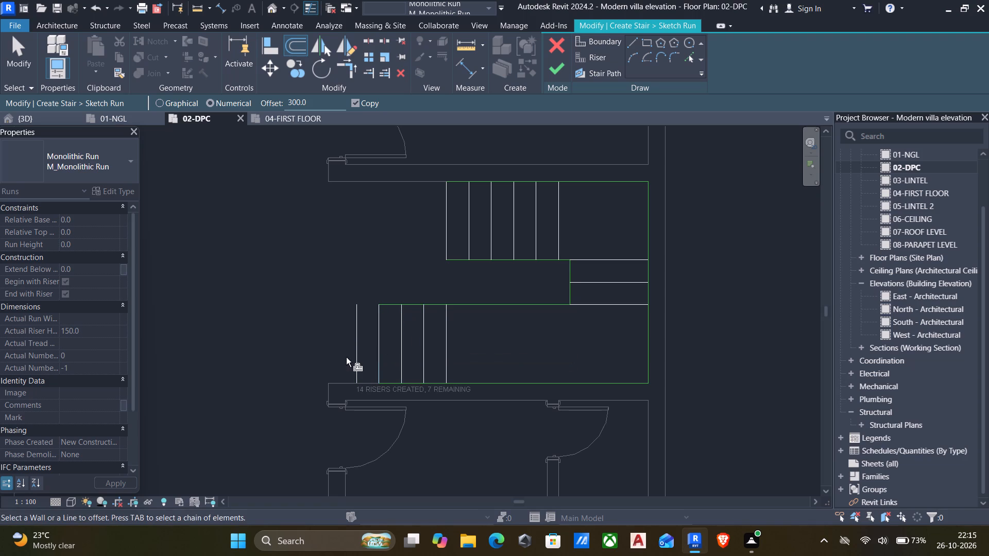
pyautogui.click(451, 353)
# Delete the stray riser lying outside the lower flight's open end.
pyautogui.press('Escape')
pyautogui.press('Escape')
pyautogui.moveTo(369, 342); pyautogui.dragTo(269, 321)
pyautogui.press('Delete')
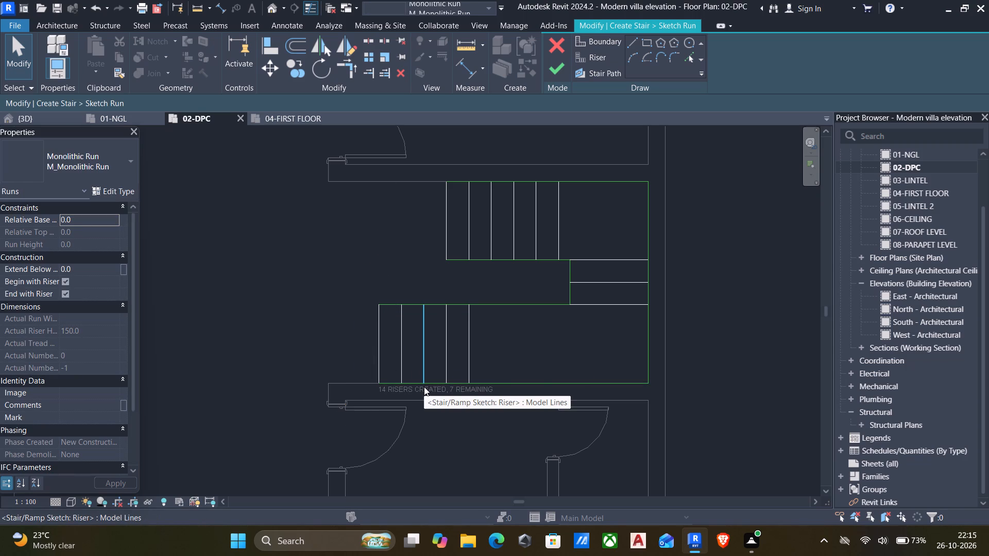
# Offset four more risers at 300 mm spacing along the lower flight towards the exterior wall.
pyautogui.click(293, 51)
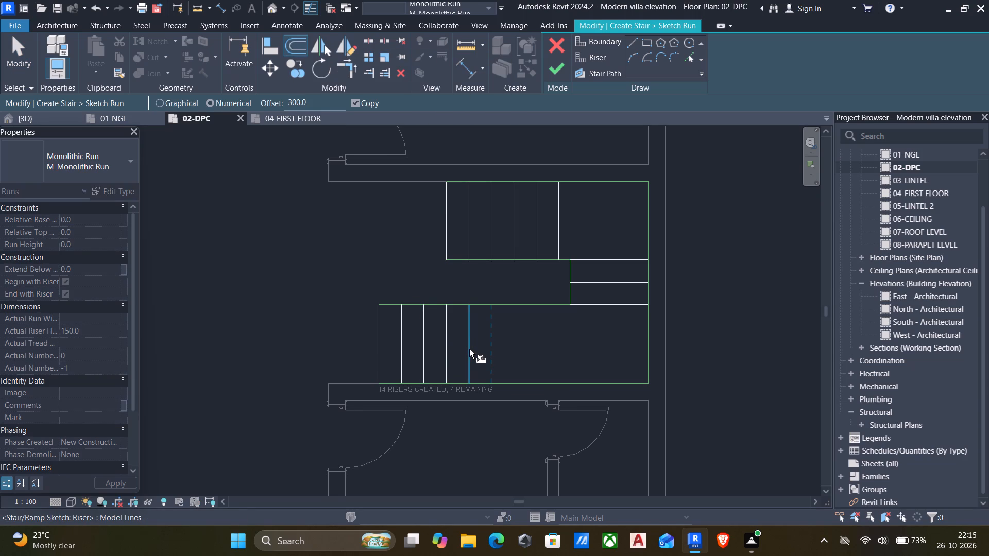
pyautogui.click(469, 350)
pyautogui.click(494, 350)
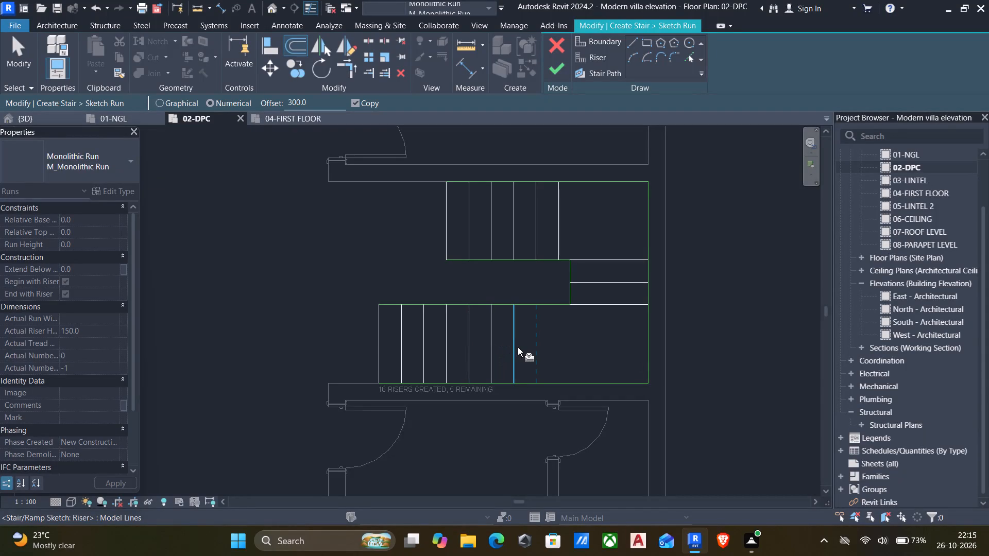
pyautogui.click(518, 347)
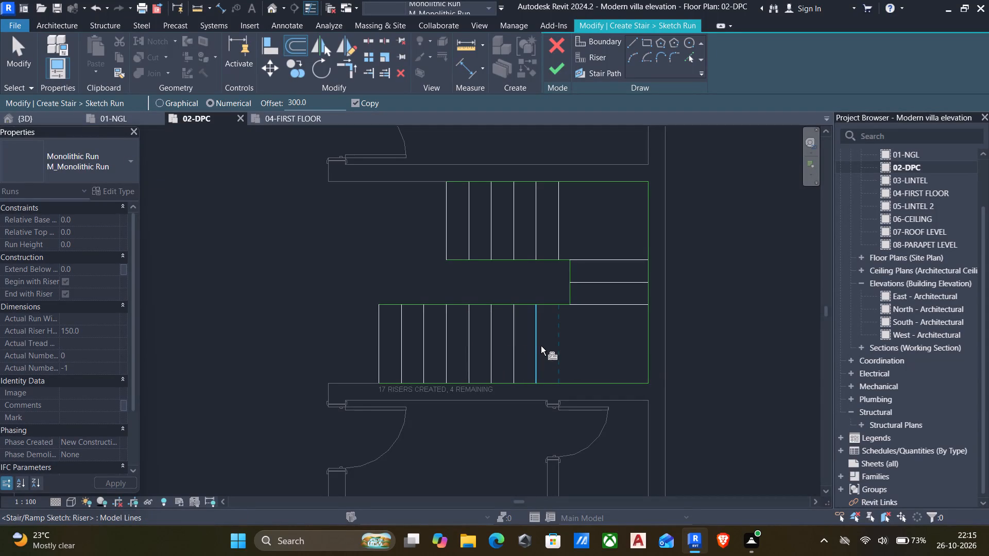
pyautogui.click(541, 346)
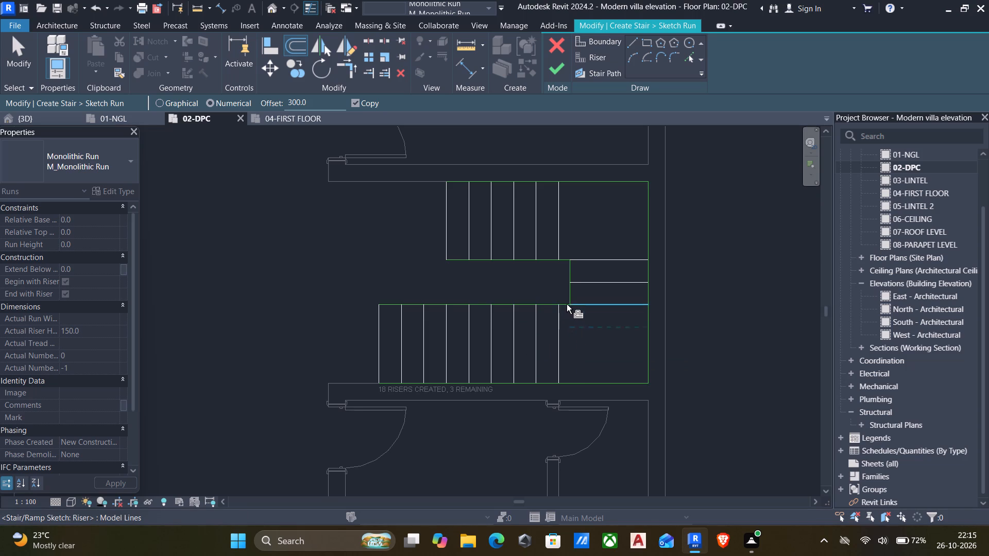
# Draw a diagonal riser about 1500 mm long from the lower inner boundary, 50 mm before its corner, towards the lower outer corner.
pyautogui.click(629, 42)
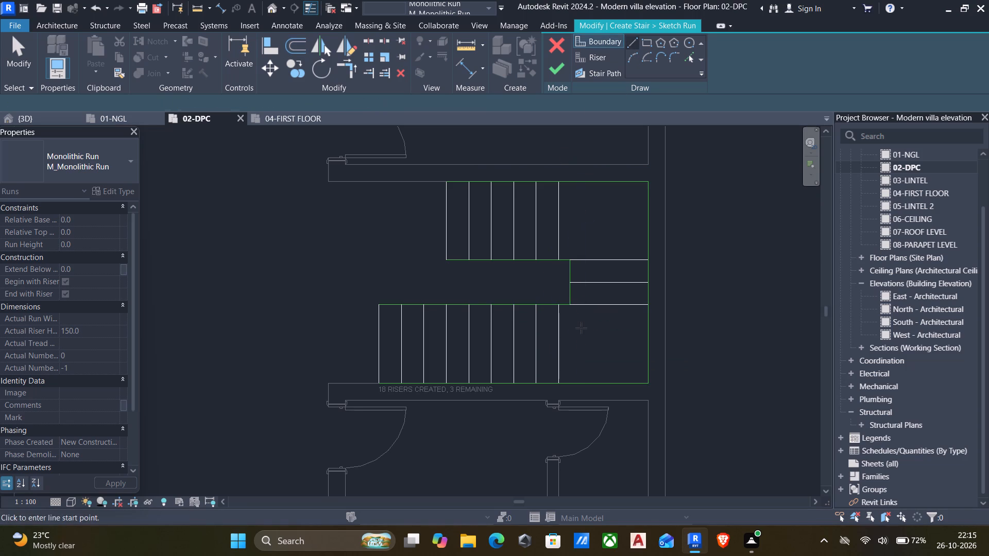
pyautogui.click(594, 57)
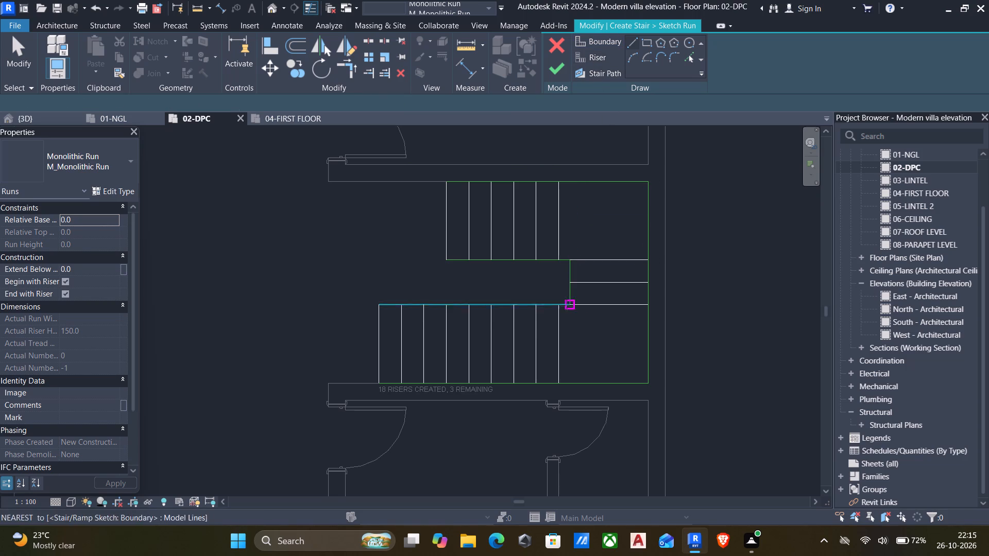
pyautogui.scroll(4, 561, 336)
pyautogui.scroll(9, 582, 273)
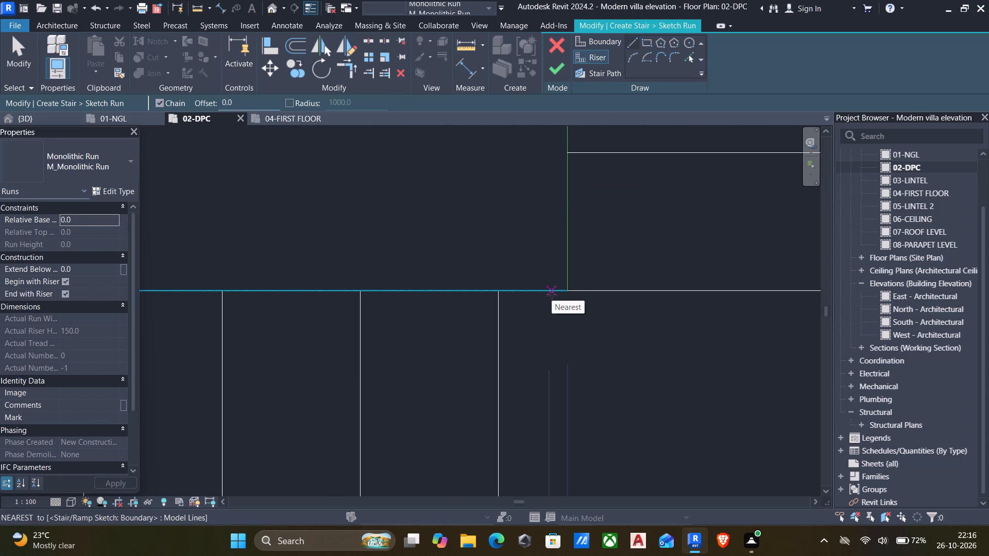
pyautogui.write('50')
pyautogui.press('Return')
pyautogui.scroll(-2, 565, 357)
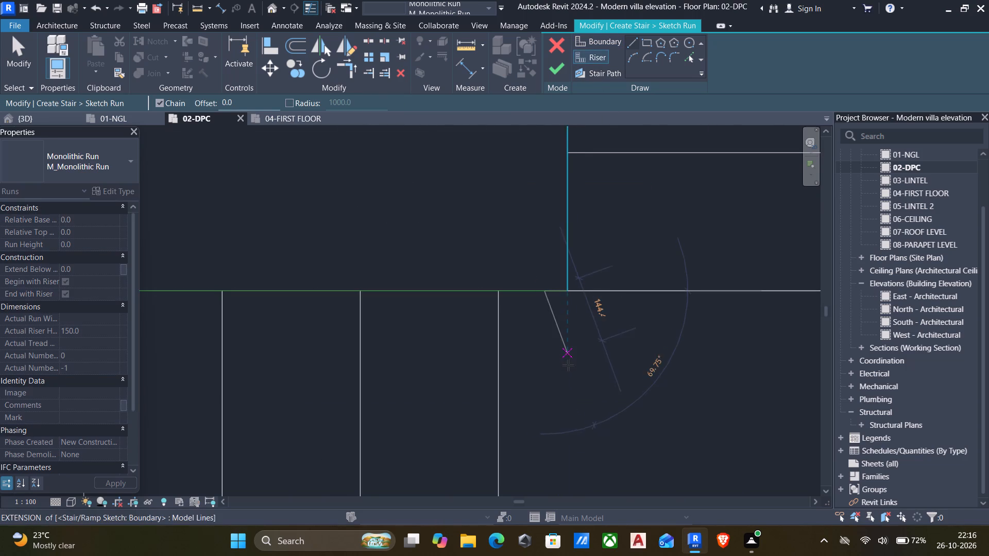
pyautogui.scroll(-2, 568, 365)
pyautogui.moveTo(569, 368); pyautogui.dragTo(543, 335, button='middle')
pyautogui.scroll(-6, 542, 338)
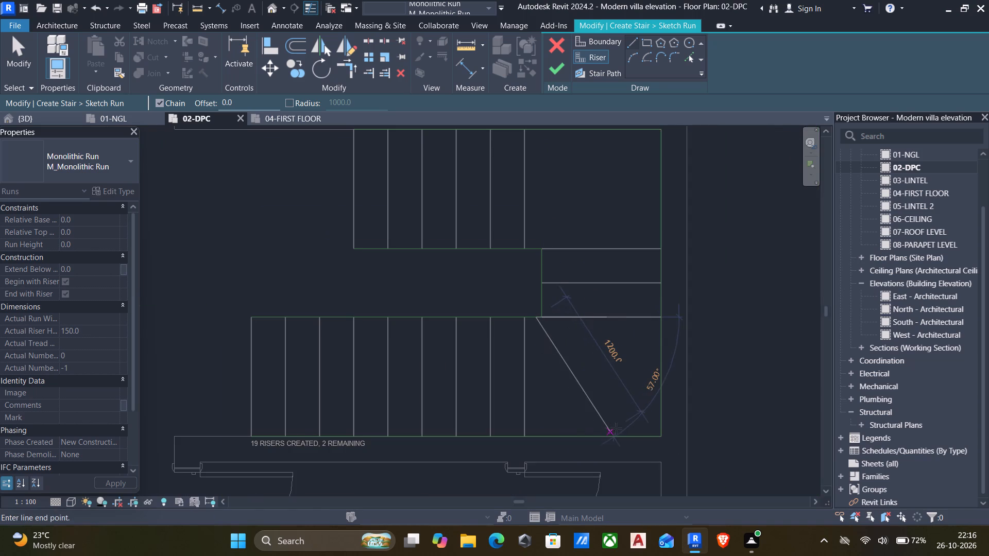
pyautogui.click(661, 438)
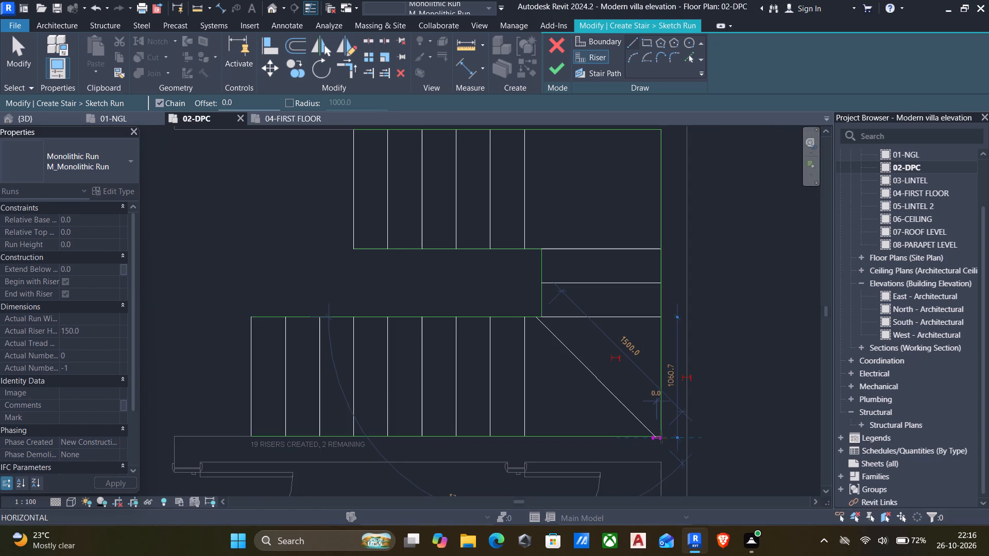
pyautogui.press('Escape')
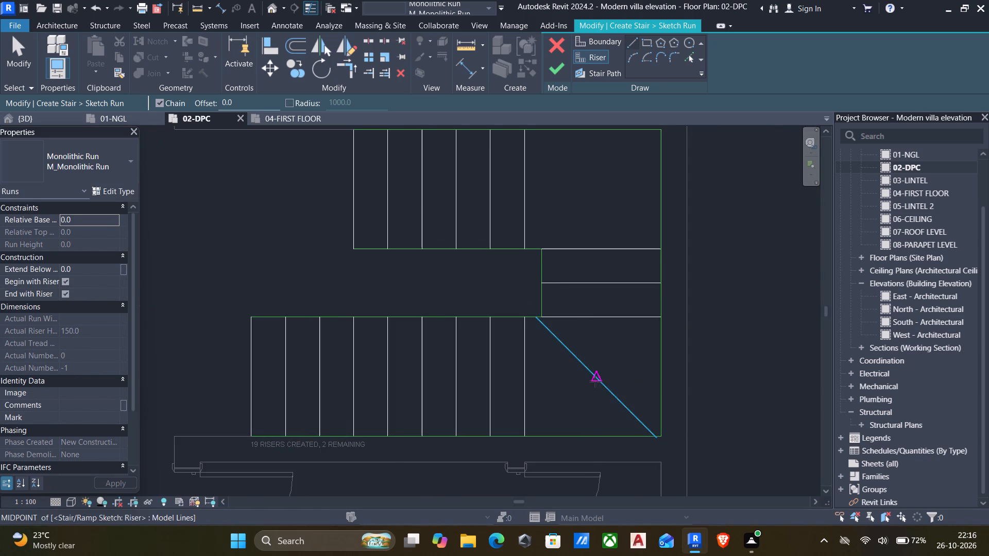
pyautogui.press('Escape')
# Move the diagonal riser's outer end exactly onto the lower outer boundary corner at the exterior wall.
pyautogui.click(598, 379)
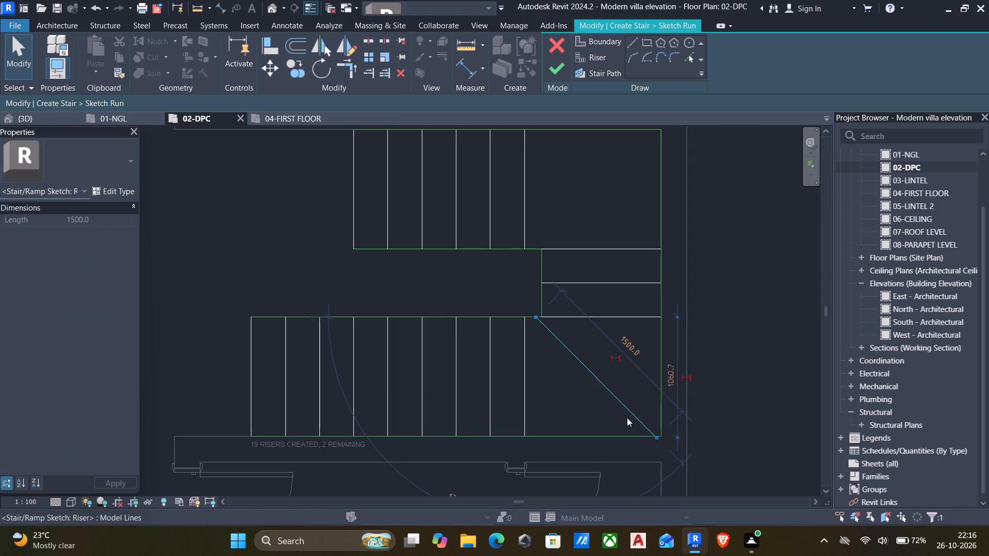
pyautogui.scroll(3, 656, 446)
pyautogui.moveTo(656, 431); pyautogui.dragTo(661, 427)
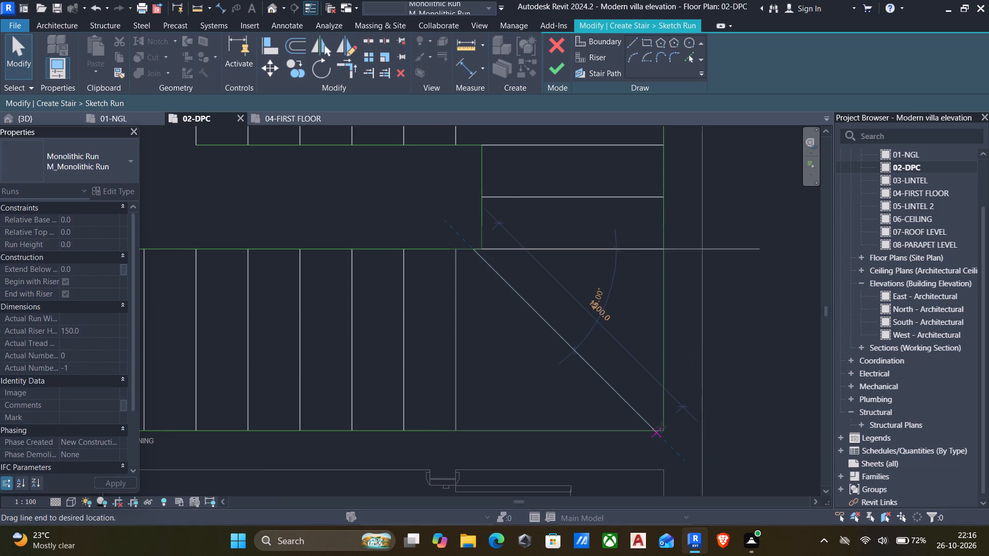
pyautogui.moveTo(661, 427); pyautogui.dragTo(656, 414)
pyautogui.scroll(6, 671, 440)
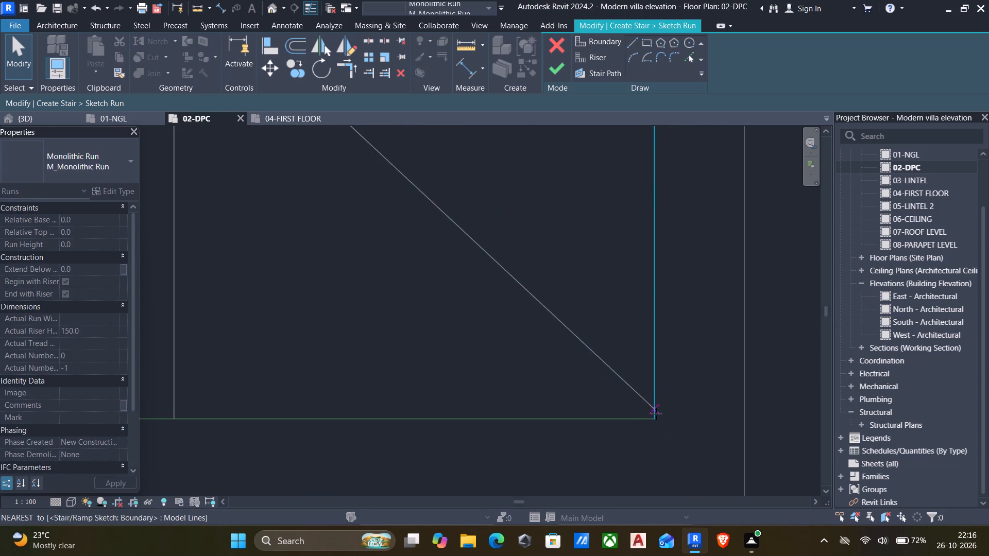
pyautogui.moveTo(656, 414); pyautogui.dragTo(660, 424)
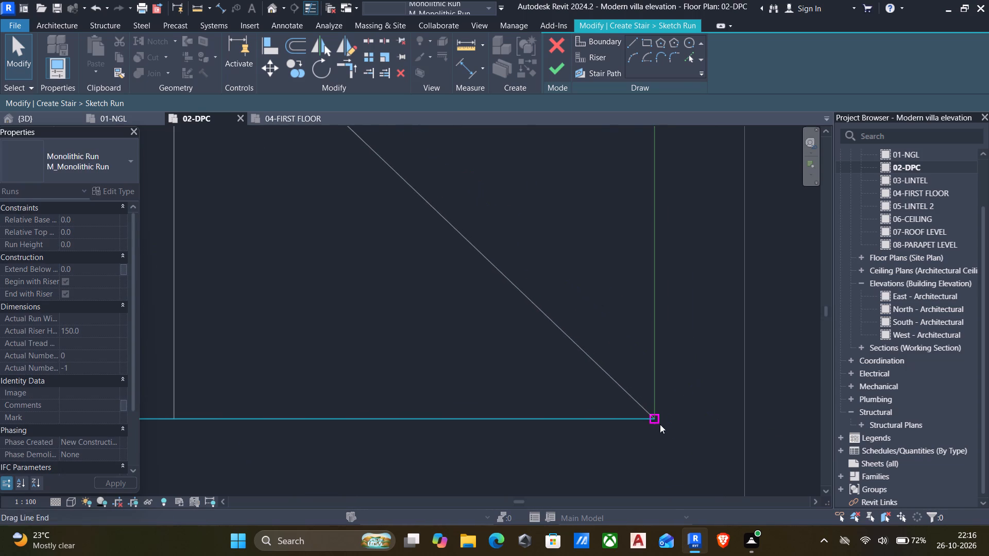
pyautogui.scroll(-5, 499, 387)
pyautogui.click(435, 355)
# Draw the stair path from the lower end riser's midpoint to the diagonal riser, about 1600 mm across, and 2150 mm to the upper end riser.
pyautogui.scroll(-5, 432, 369)
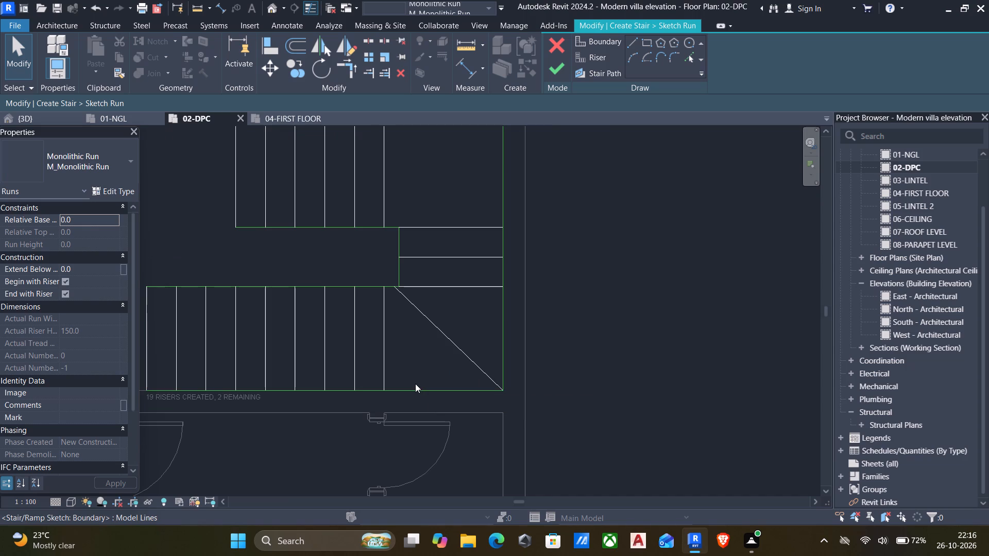
pyautogui.scroll(-5, 356, 362)
pyautogui.moveTo(355, 364); pyautogui.dragTo(453, 354, button='middle')
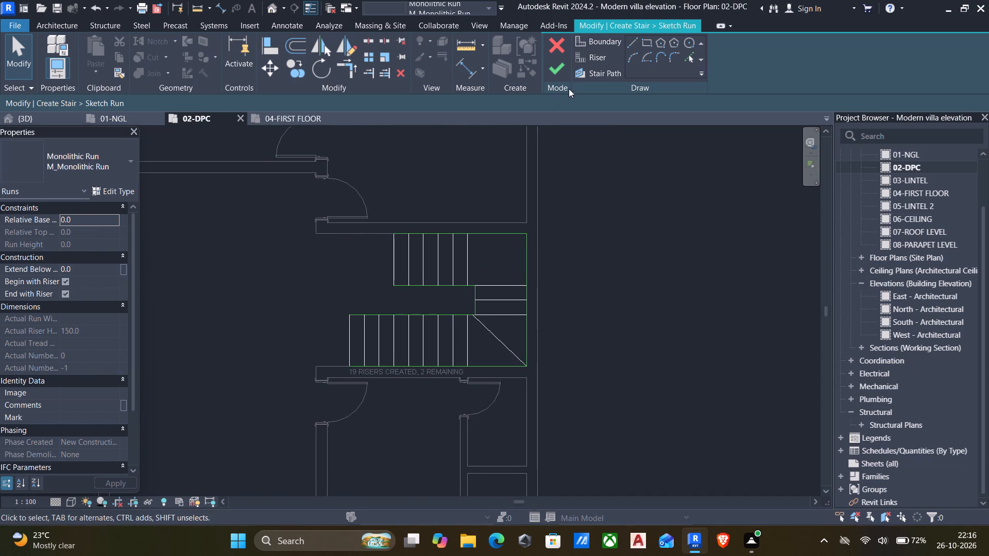
pyautogui.click(594, 76)
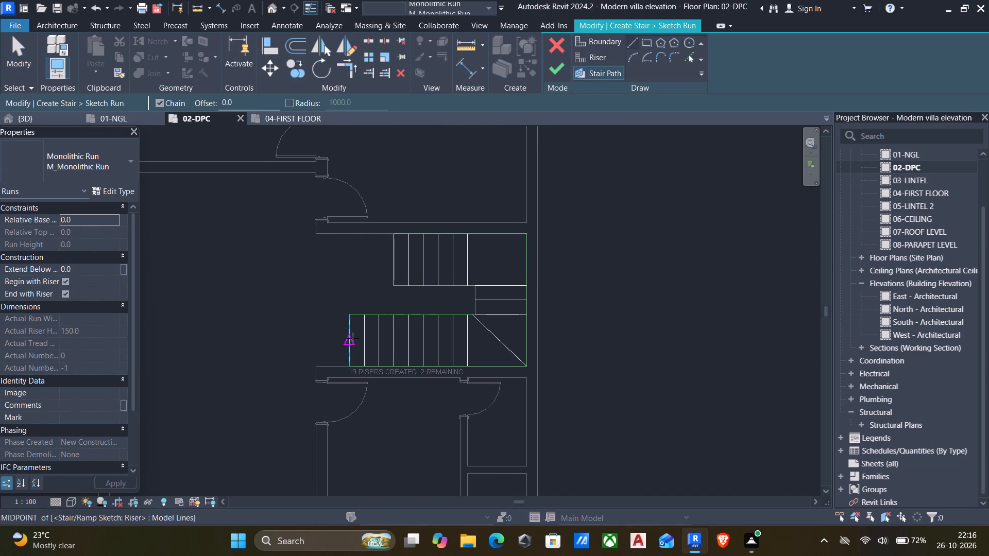
pyautogui.click(346, 342)
pyautogui.click(501, 346)
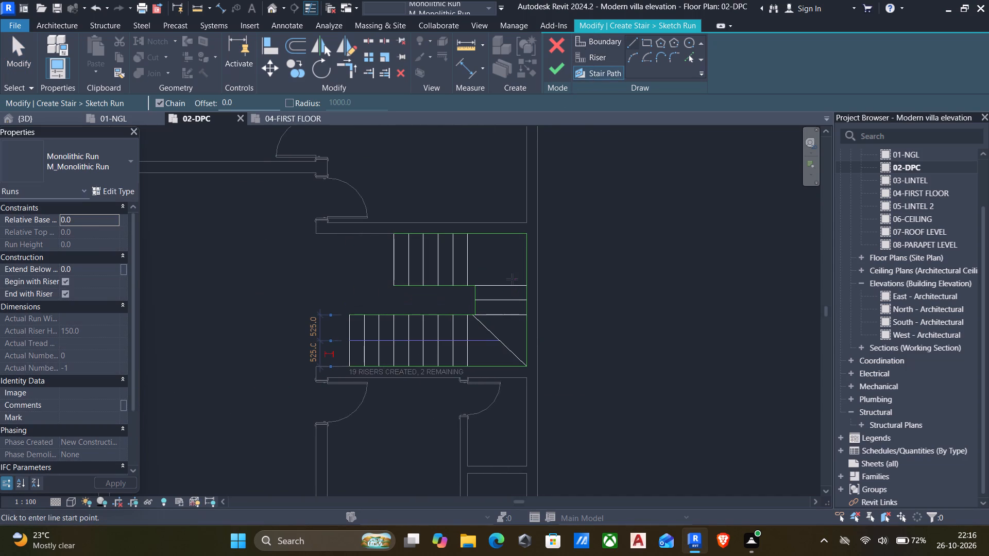
pyautogui.moveTo(499, 342); pyautogui.dragTo(509, 319)
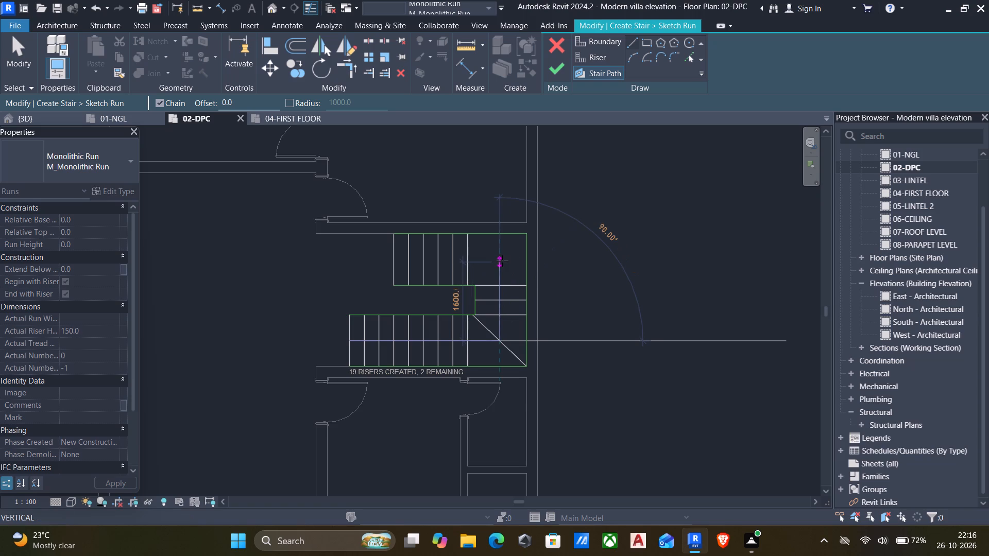
pyautogui.click(502, 261)
pyautogui.click(392, 257)
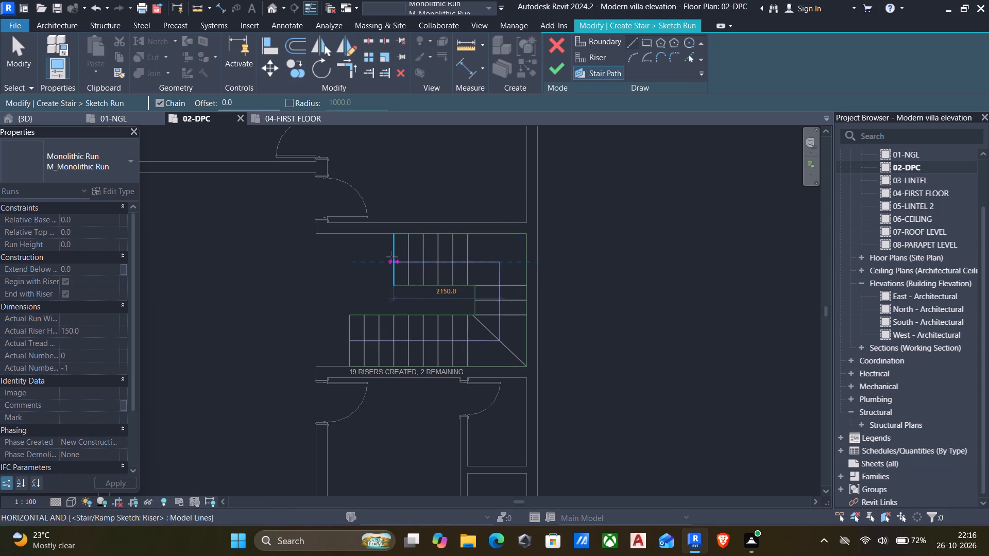
# Finish the sketch of the U-shaped monolithic run.
pyautogui.press('Escape')
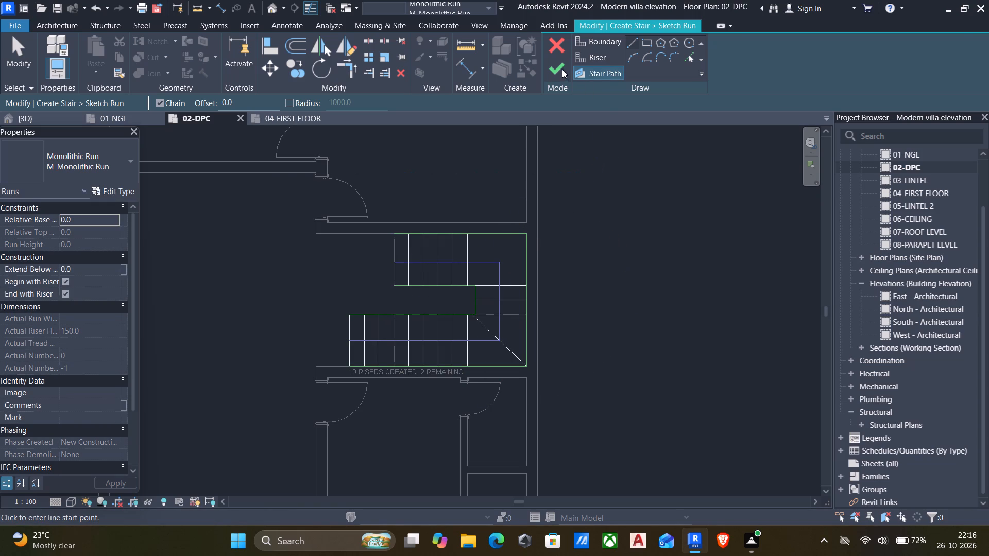
pyautogui.click(557, 63)
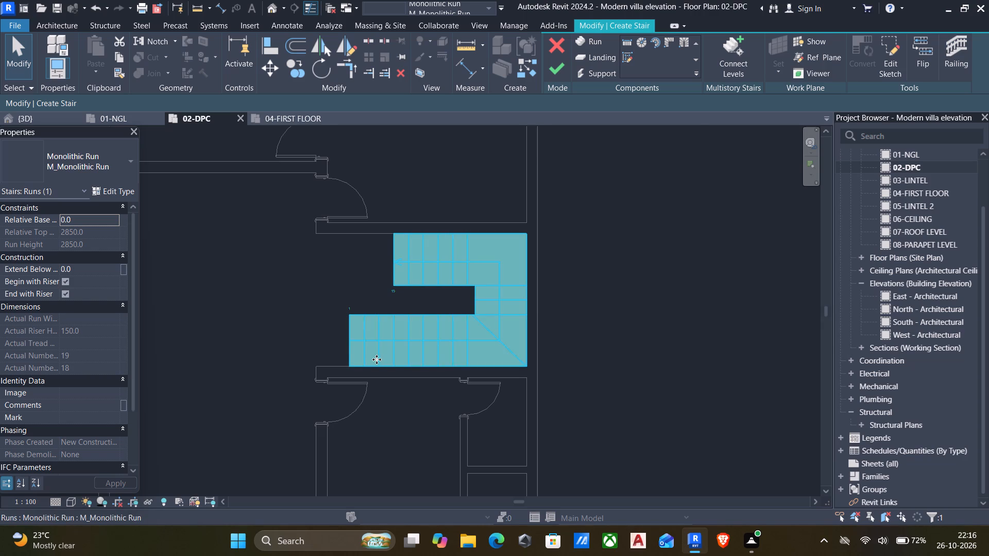
# Reopen the run sketch and offset the end riser of each flight outward by 300 mm as a copy.
pyautogui.scroll(5, 377, 359)
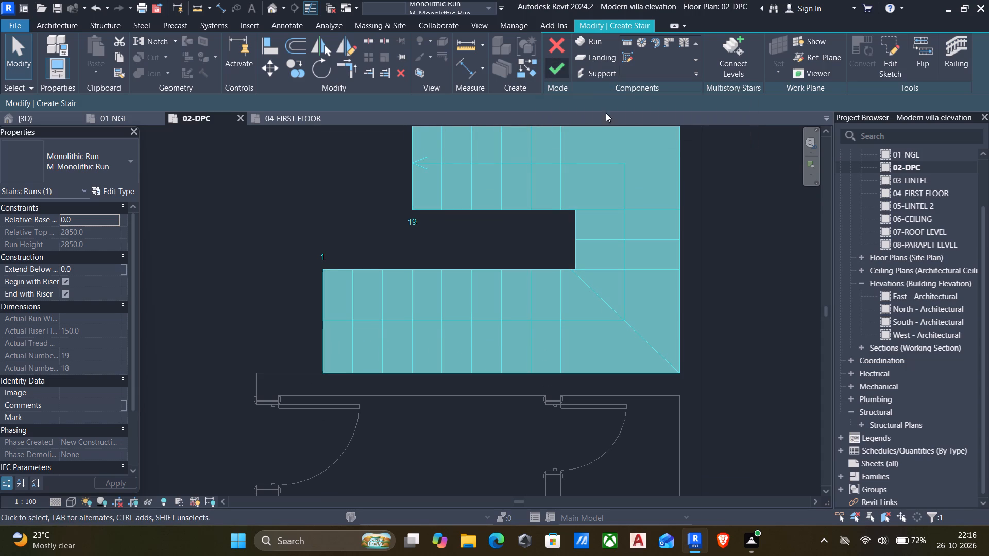
pyautogui.click(881, 53)
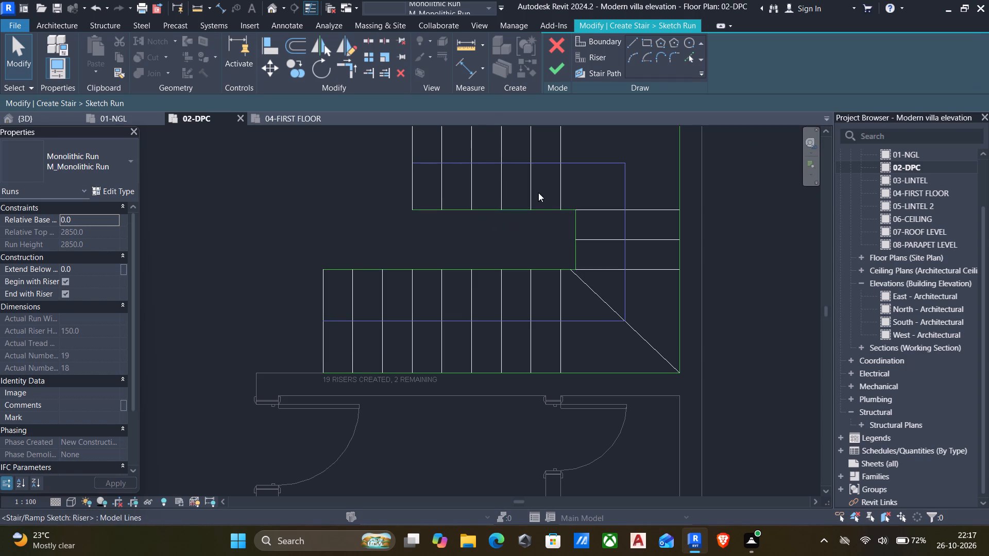
pyautogui.click(290, 43)
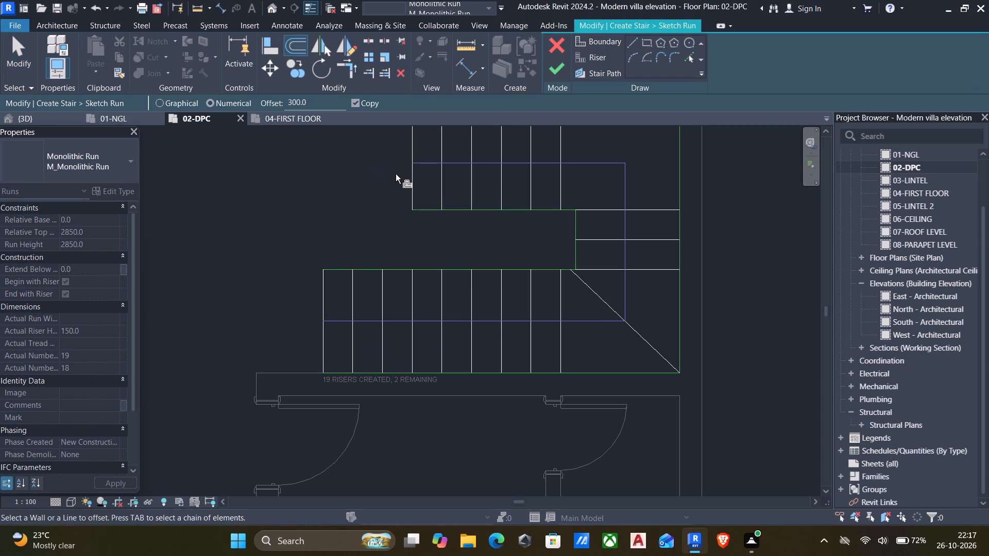
pyautogui.click(408, 176)
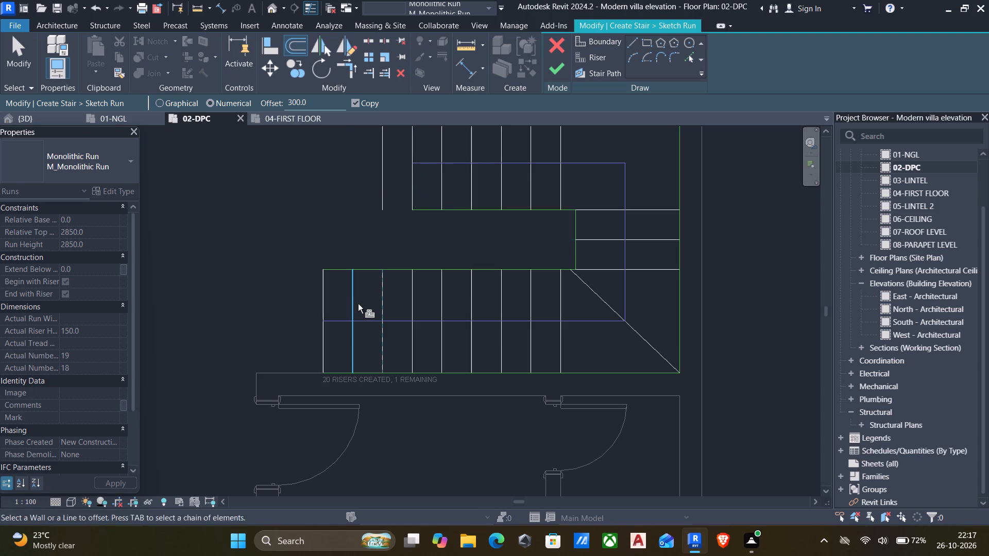
pyautogui.click(321, 327)
pyautogui.scroll(-4, 263, 309)
pyautogui.moveTo(263, 310); pyautogui.dragTo(351, 397, button='middle')
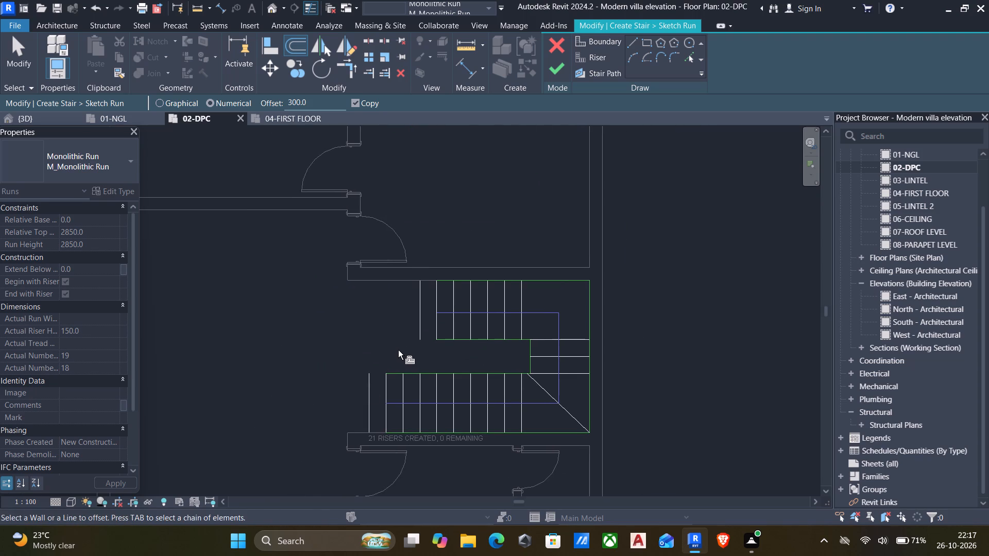
# Trim/extend the inner and outer boundary lines of both flights to meet the two new end risers.
pyautogui.write('tr')
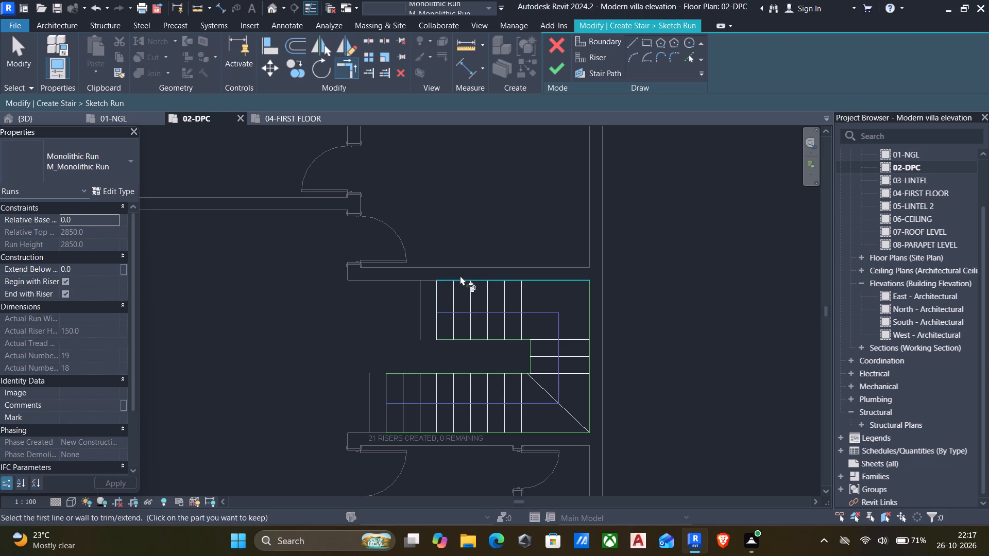
pyautogui.click(459, 277)
pyautogui.click(423, 299)
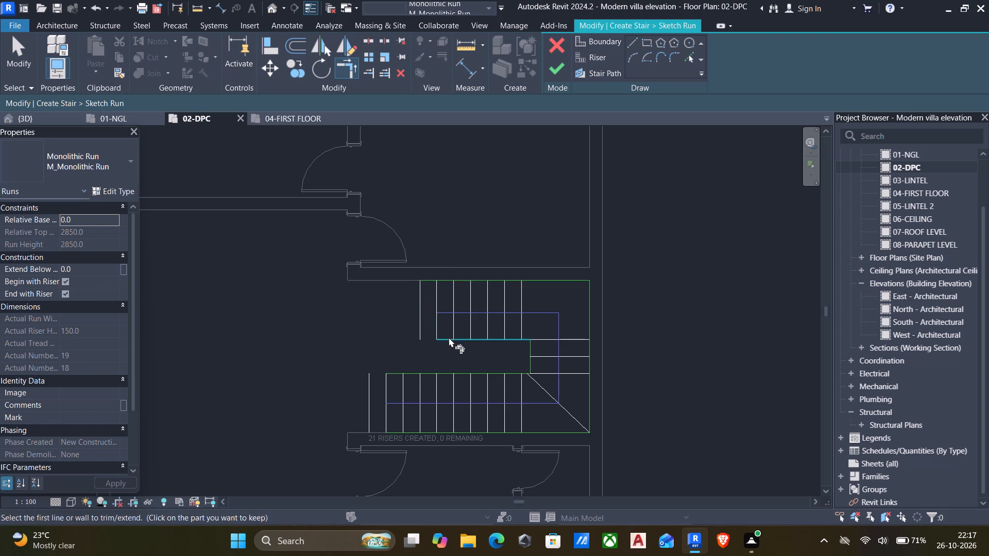
pyautogui.click(449, 340)
pyautogui.click(422, 330)
pyautogui.click(410, 373)
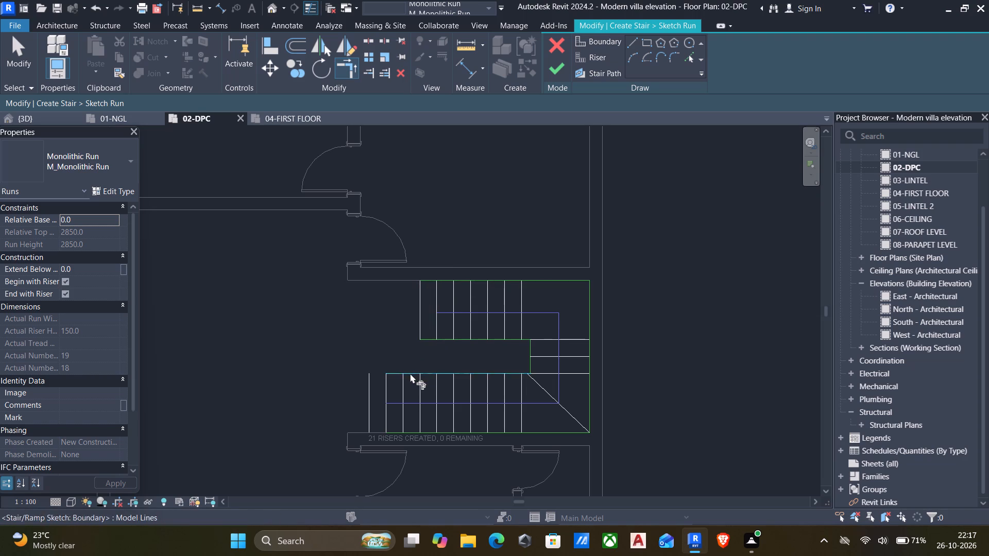
pyautogui.click(366, 381)
pyautogui.click(399, 430)
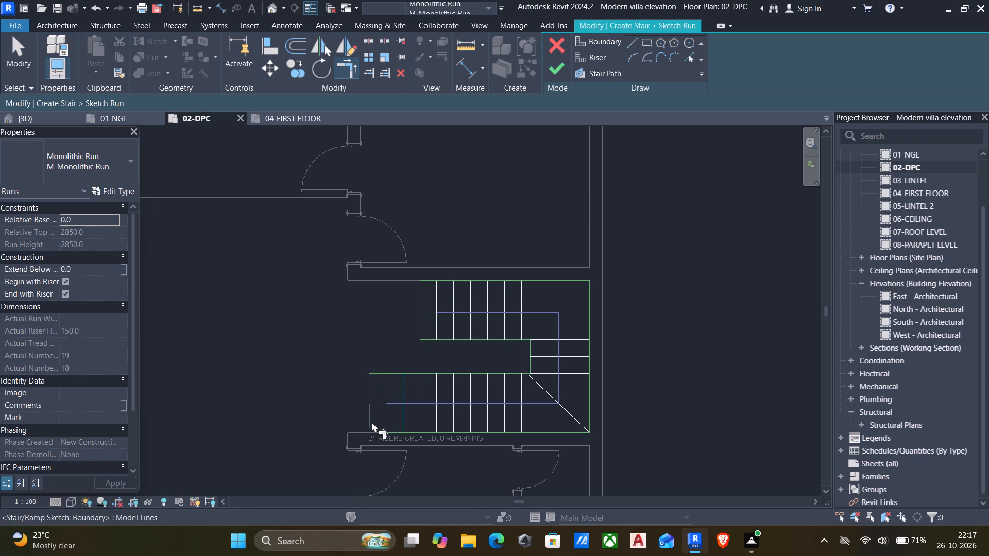
pyautogui.click(372, 422)
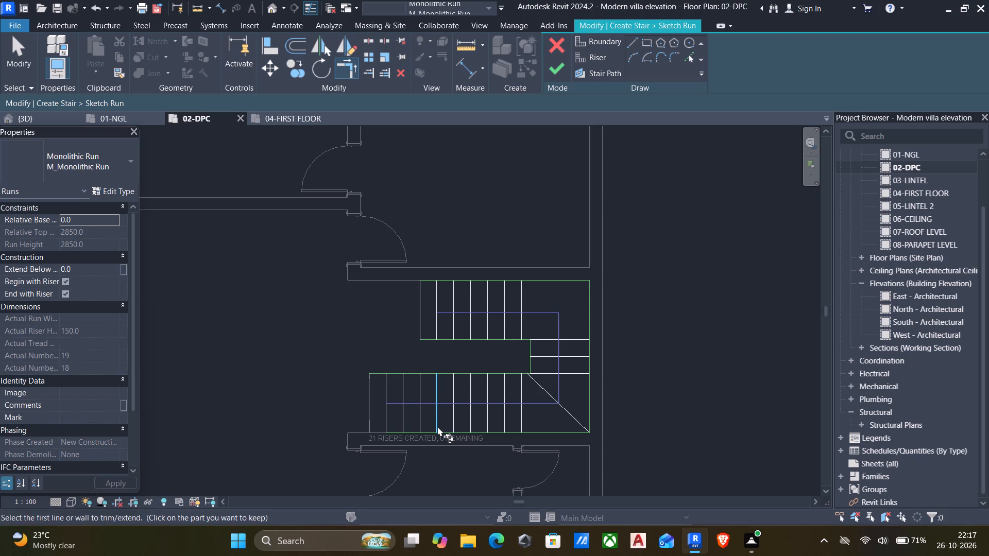
pyautogui.scroll(4, 386, 430)
pyautogui.click(408, 435)
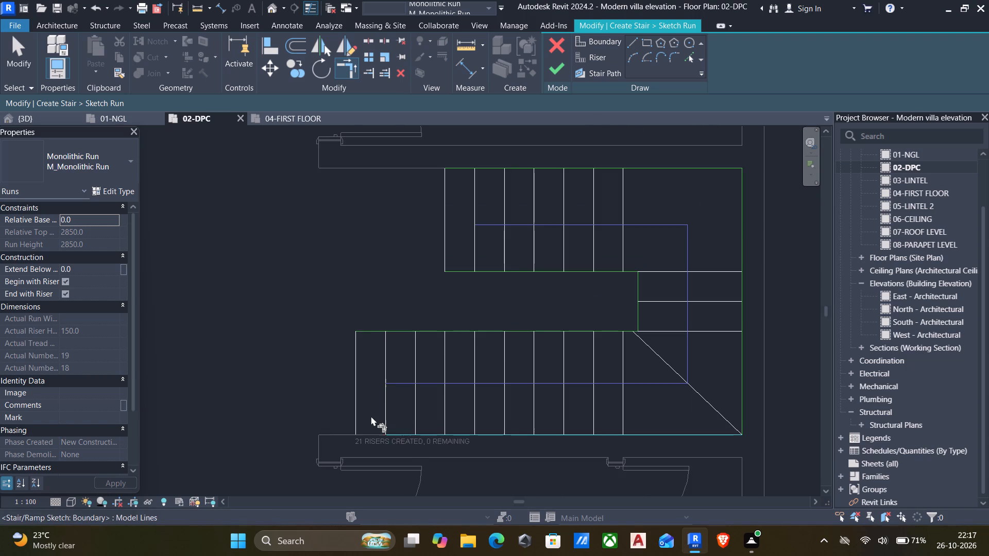
pyautogui.click(357, 416)
# Examine the boundary corners and end risers of both flights for correct joins.
pyautogui.scroll(-5, 355, 403)
pyautogui.scroll(2, 401, 368)
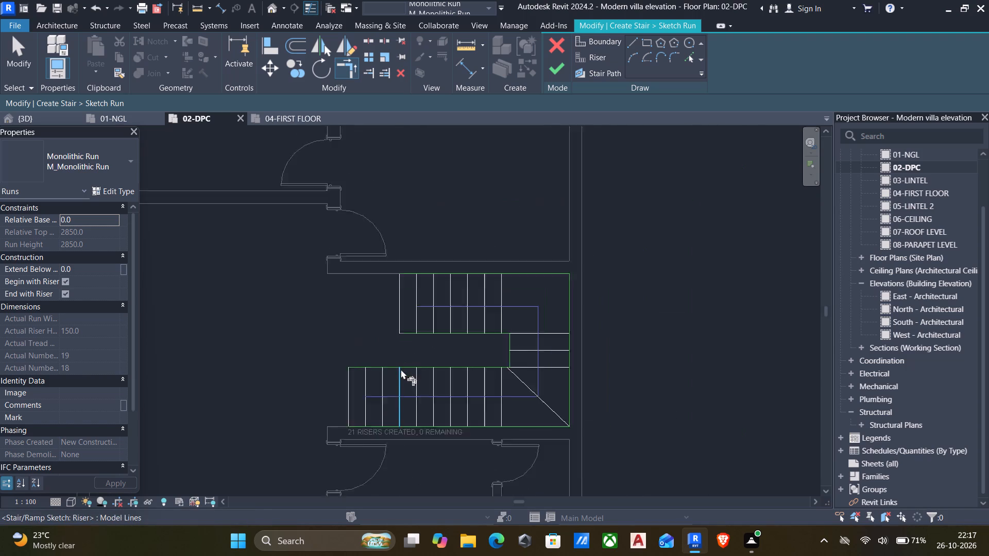
pyautogui.scroll(3, 401, 369)
pyautogui.scroll(-1, 437, 353)
pyautogui.middleClick(536, 352)
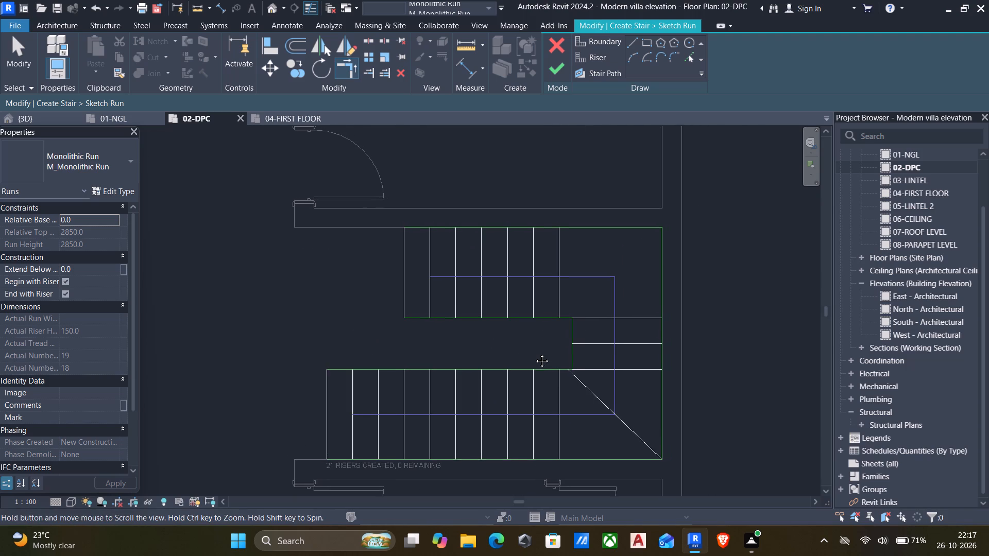
pyautogui.scroll(5, 382, 325)
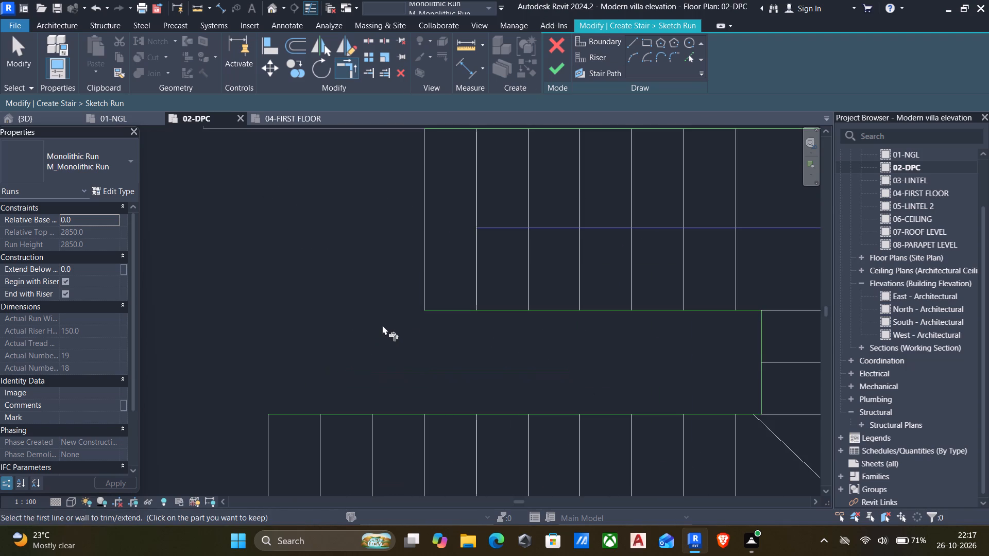
pyautogui.moveTo(382, 326); pyautogui.dragTo(377, 395, button='middle')
pyautogui.scroll(1, 377, 395)
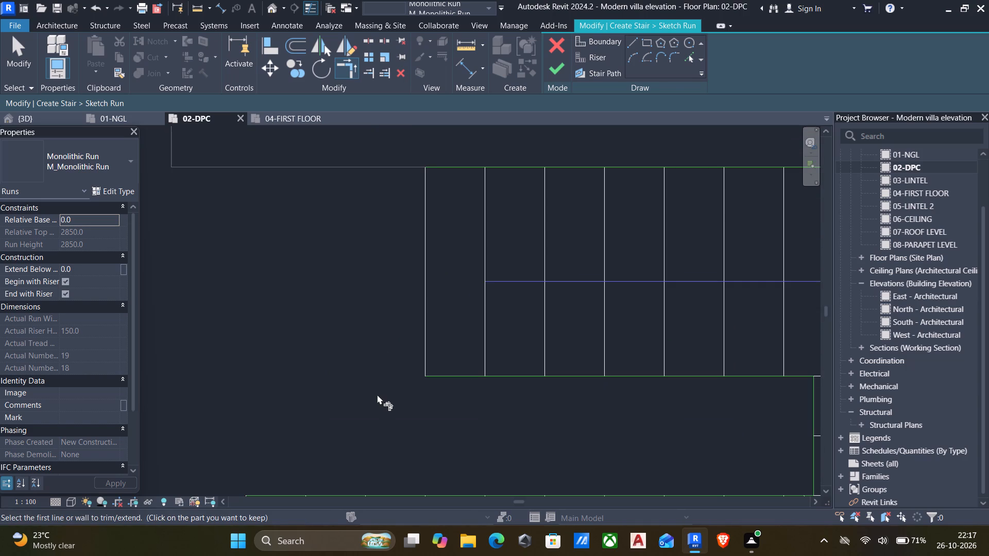
pyautogui.scroll(-2, 382, 382)
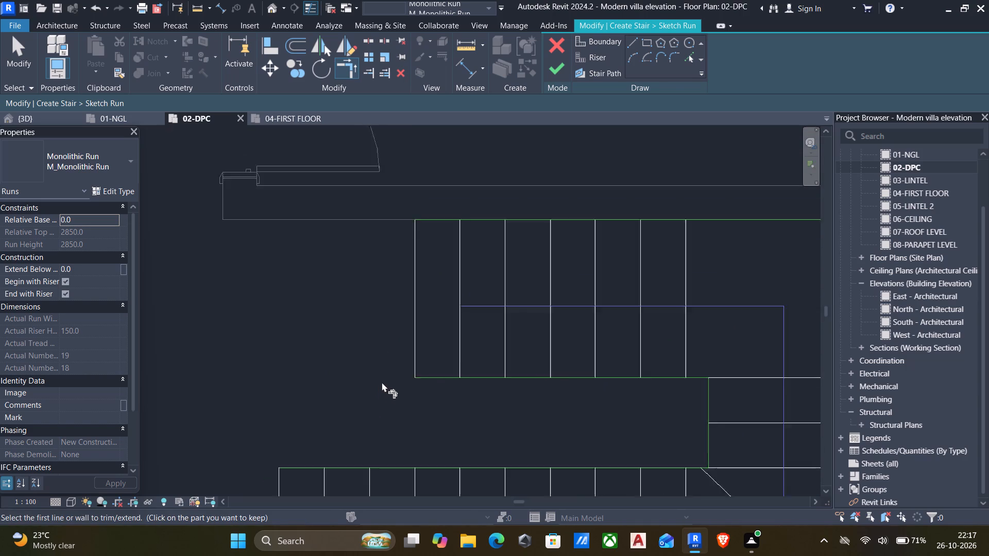
pyautogui.scroll(-3, 382, 382)
pyautogui.moveTo(387, 377); pyautogui.dragTo(378, 350, button='middle')
pyautogui.moveTo(397, 442); pyautogui.dragTo(407, 387, button='middle')
pyautogui.scroll(1, 407, 387)
pyautogui.press('Escape')
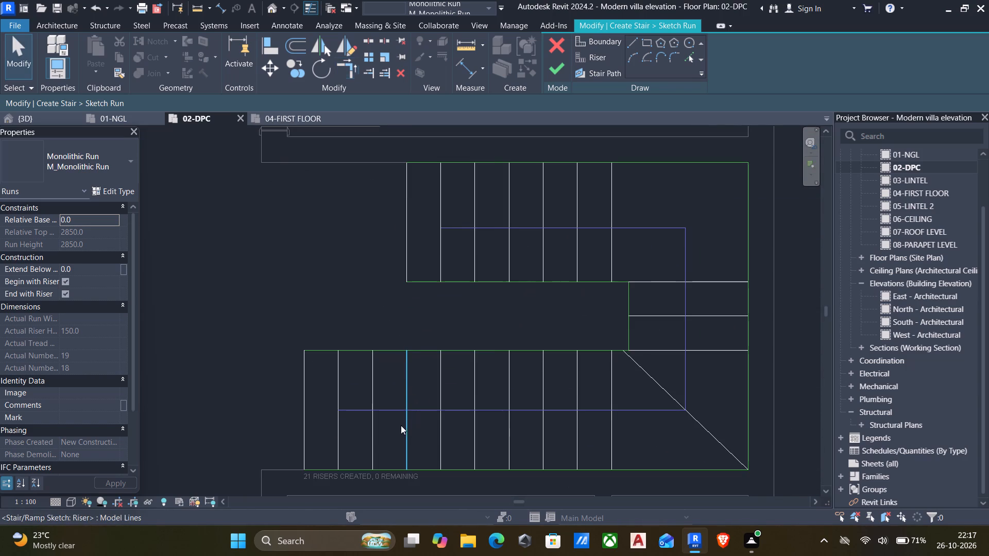
pyautogui.press('Escape')
# Extend the lower and upper ends of the stair path by 300 mm to the new end risers.
pyautogui.click(350, 413)
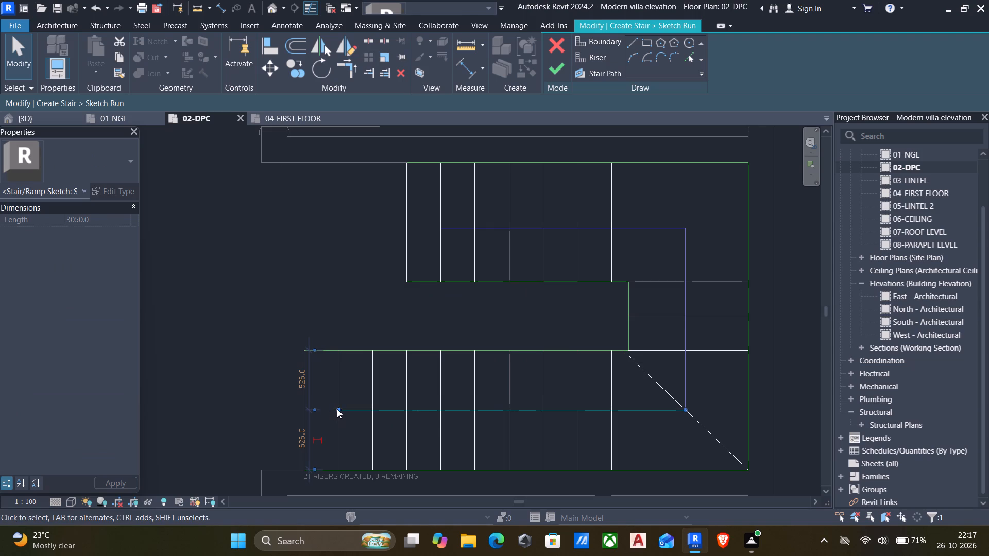
pyautogui.moveTo(337, 409); pyautogui.dragTo(310, 415)
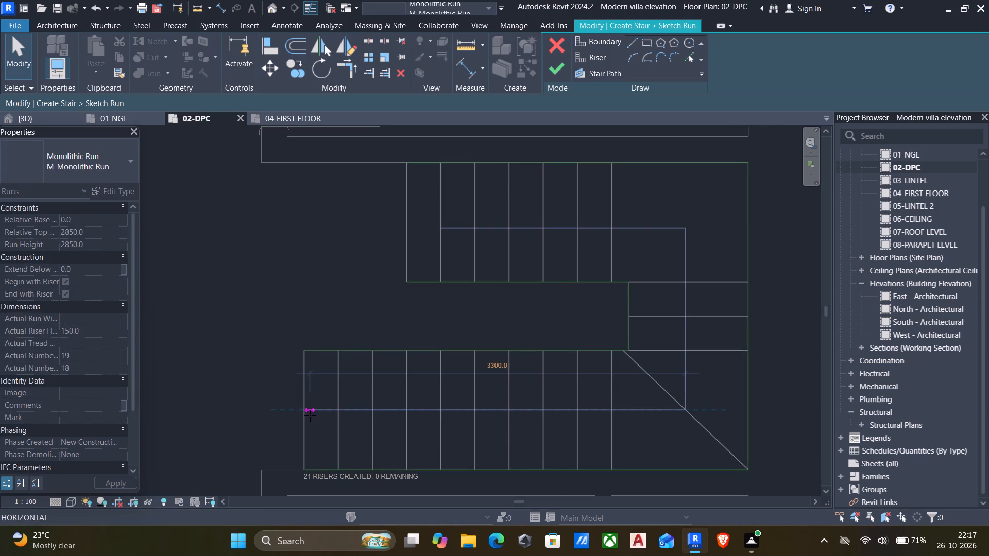
pyautogui.moveTo(310, 415); pyautogui.dragTo(304, 413)
pyautogui.click(454, 227)
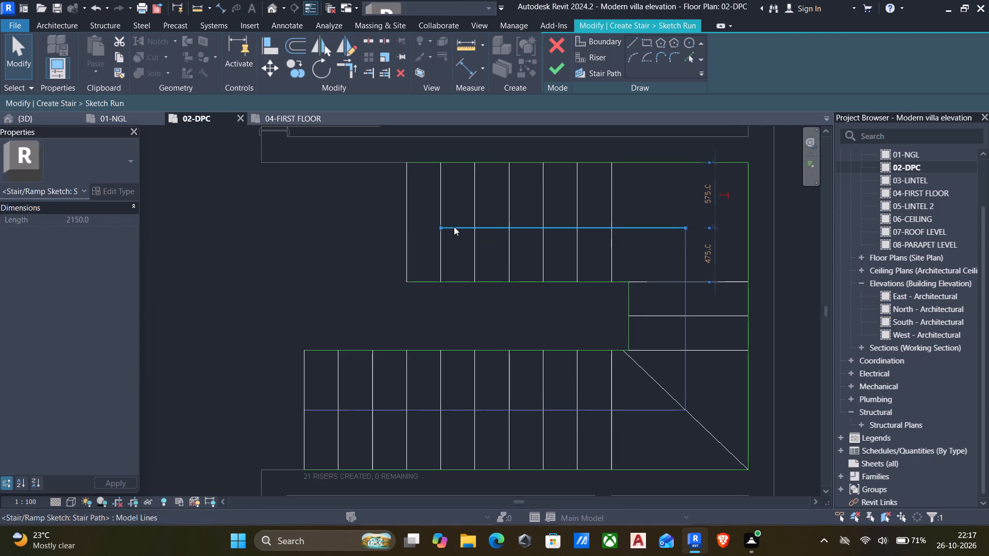
pyautogui.moveTo(439, 225); pyautogui.dragTo(430, 228)
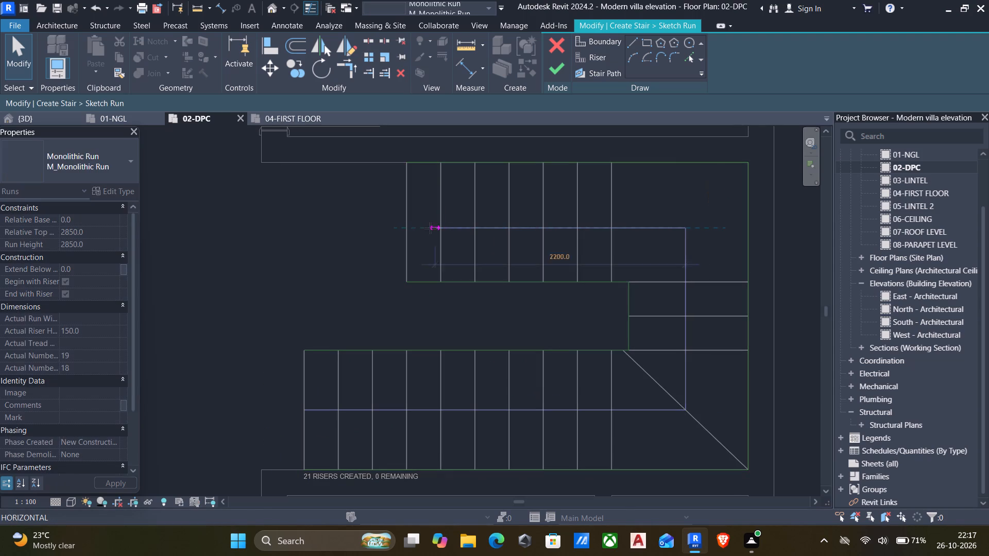
pyautogui.moveTo(430, 228); pyautogui.dragTo(411, 229)
pyautogui.scroll(-2, 357, 264)
pyautogui.click(335, 302)
# Finish the edited run sketch with all 21 risers.
pyautogui.scroll(-2, 323, 368)
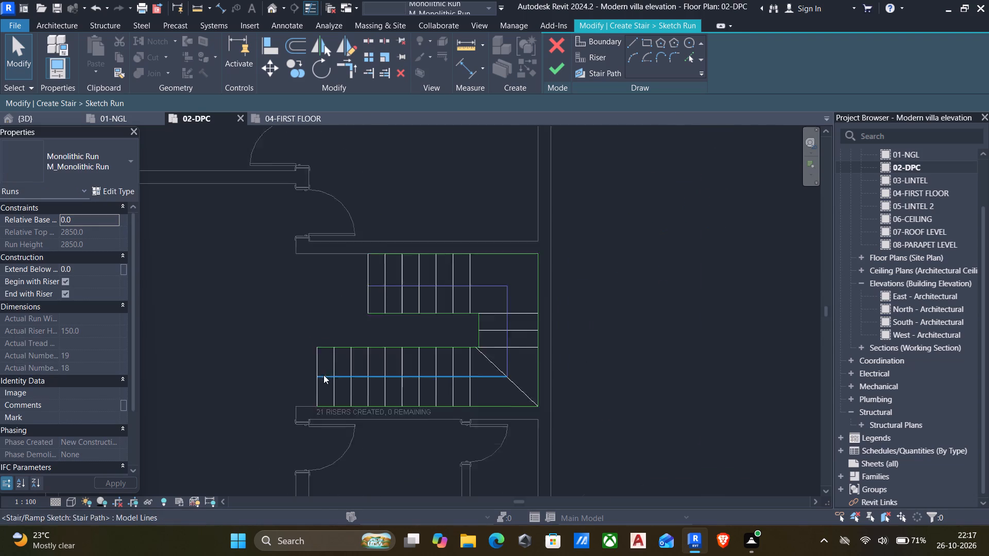
pyautogui.scroll(-2, 323, 375)
pyautogui.moveTo(323, 375); pyautogui.dragTo(367, 322, button='middle')
pyautogui.scroll(1, 367, 321)
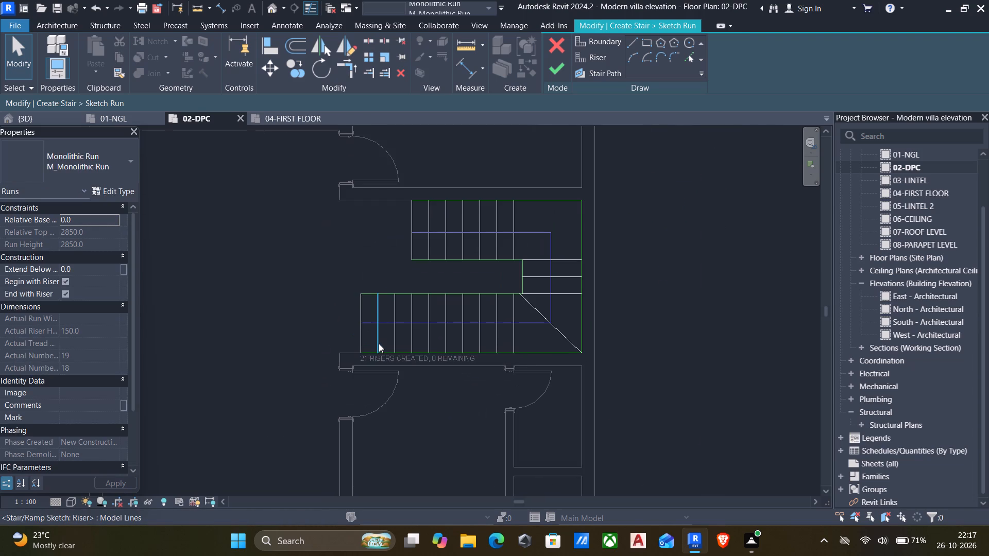
pyautogui.scroll(-6, 371, 360)
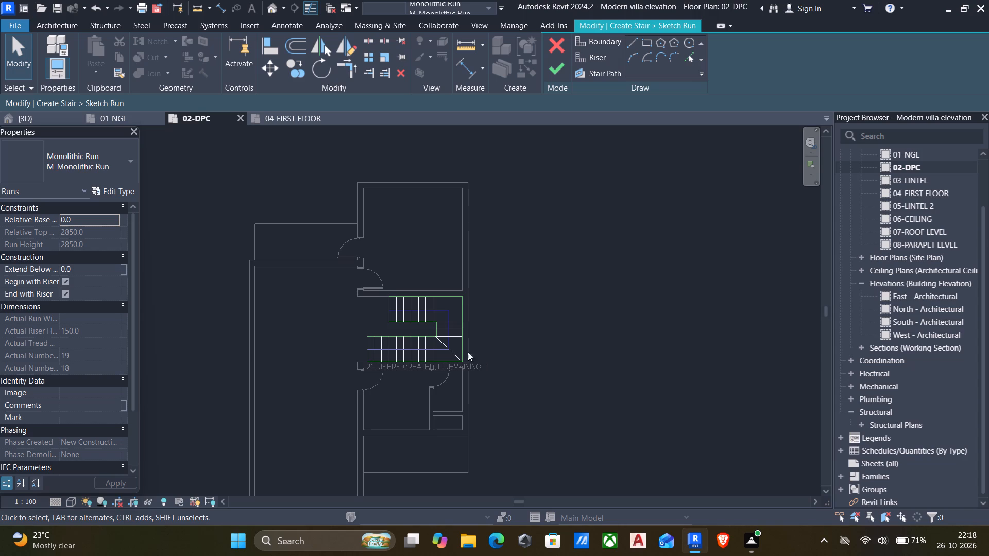
pyautogui.click(559, 62)
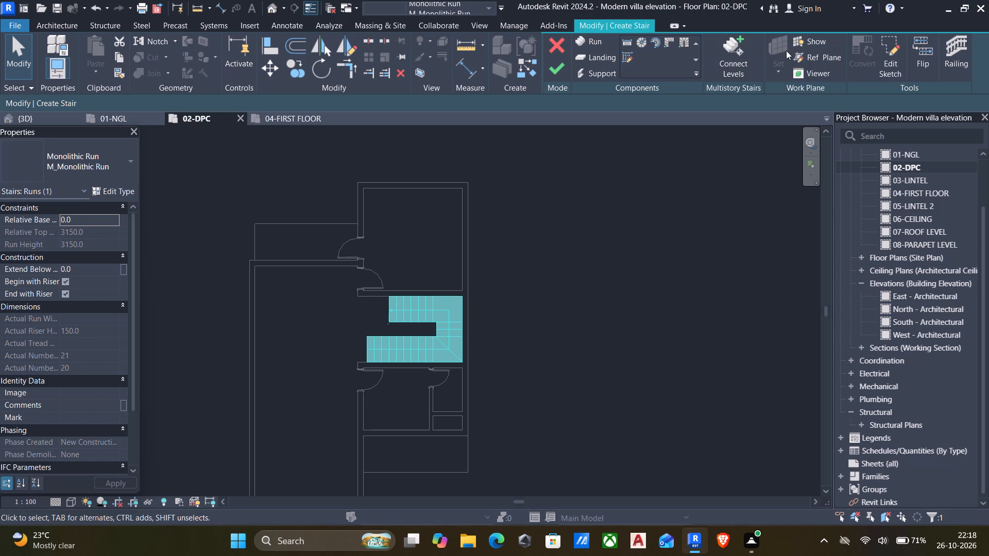
pyautogui.click(889, 51)
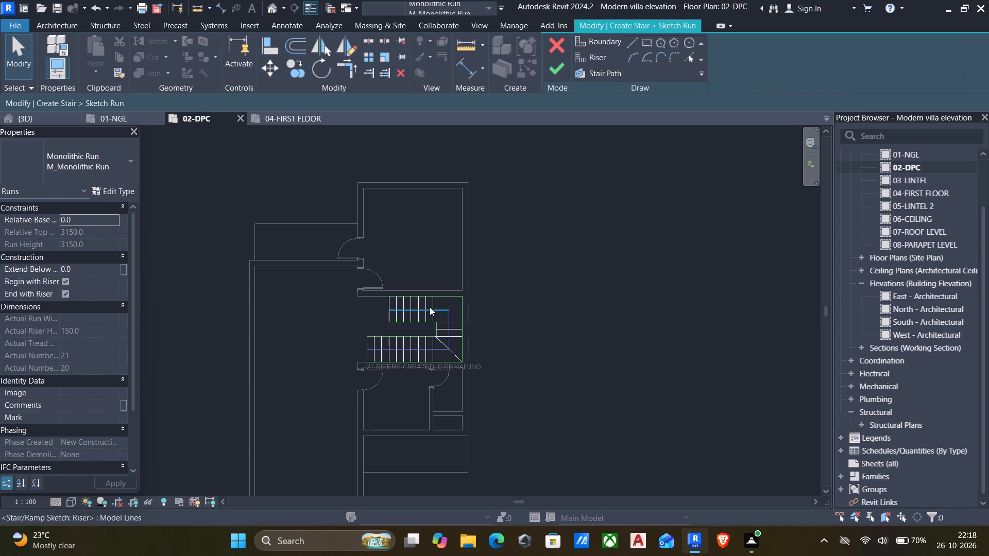
pyautogui.click(558, 73)
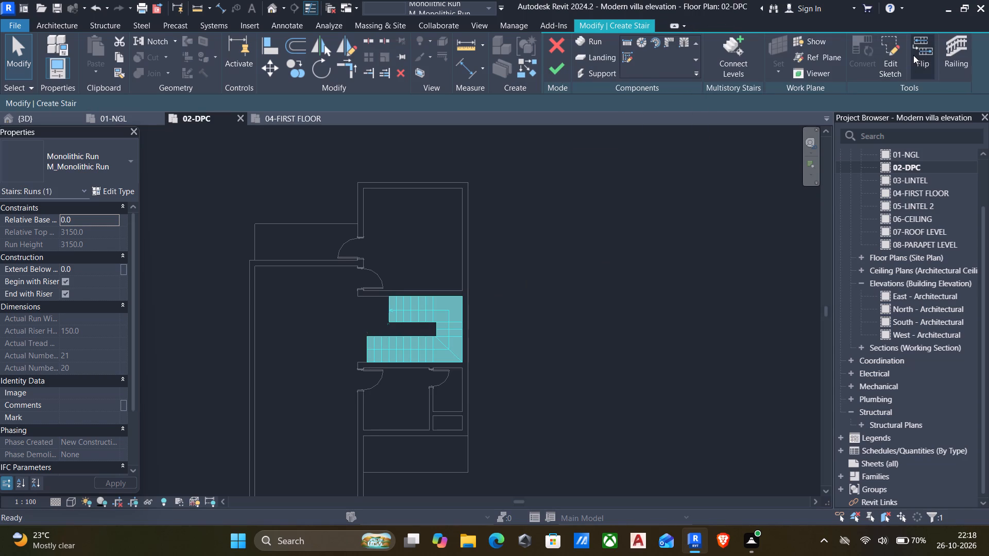
# Flip the stair's direction so that it climbs from the upper flight to the lower flight.
pyautogui.click(913, 55)
pyautogui.click(913, 55)
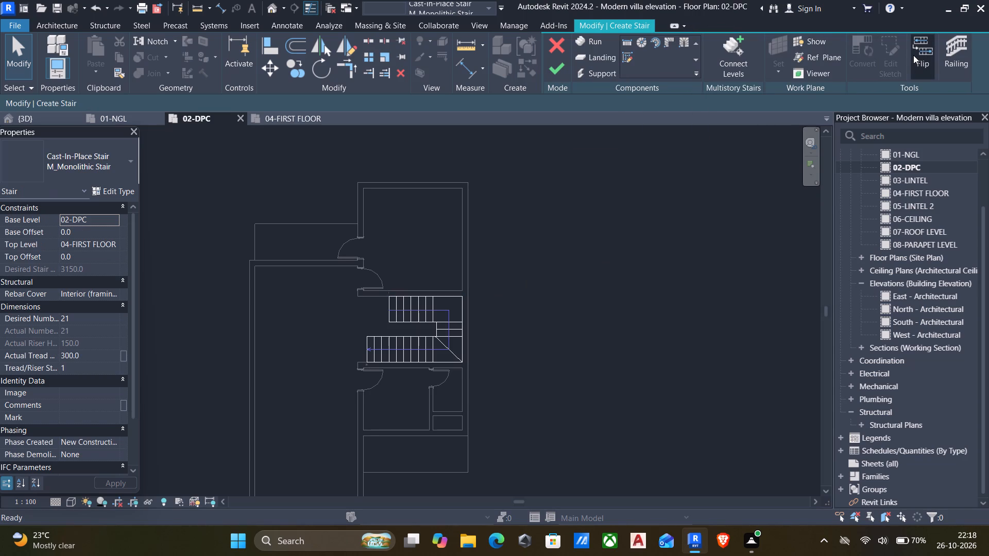
pyautogui.click(913, 55)
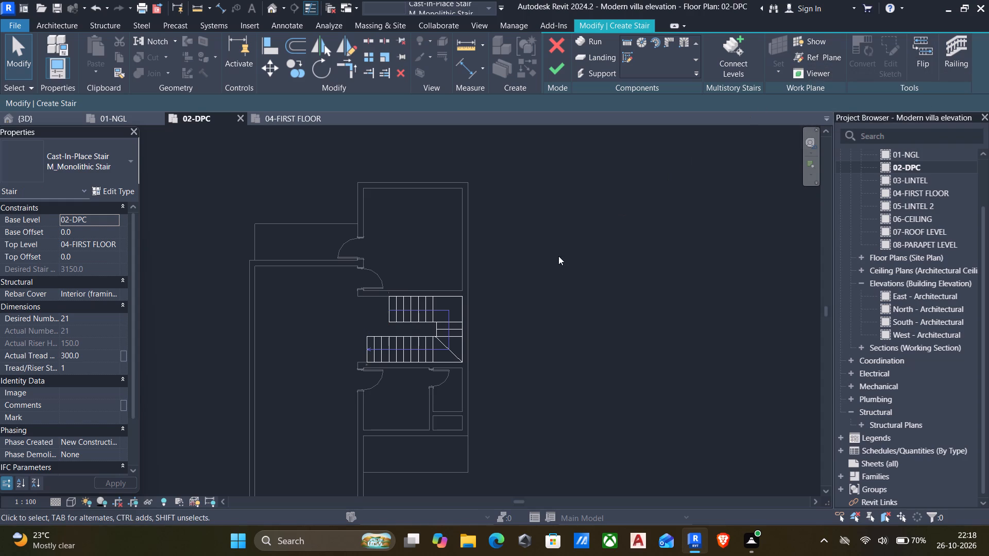
# Finish the monolithic stair between 02-DPC and 04-FIRST FLOOR.
pyautogui.click(549, 69)
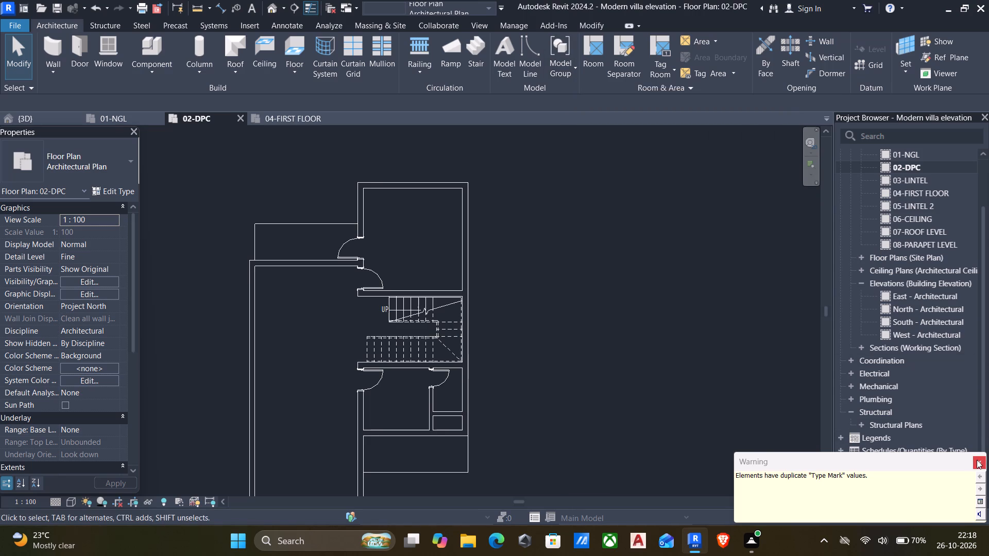
pyautogui.moveTo(977, 460); pyautogui.dragTo(975, 440)
# Examine the finished U-shaped stair and its railings inside the villa in the 3D view from several sides.
pyautogui.click(269, 8)
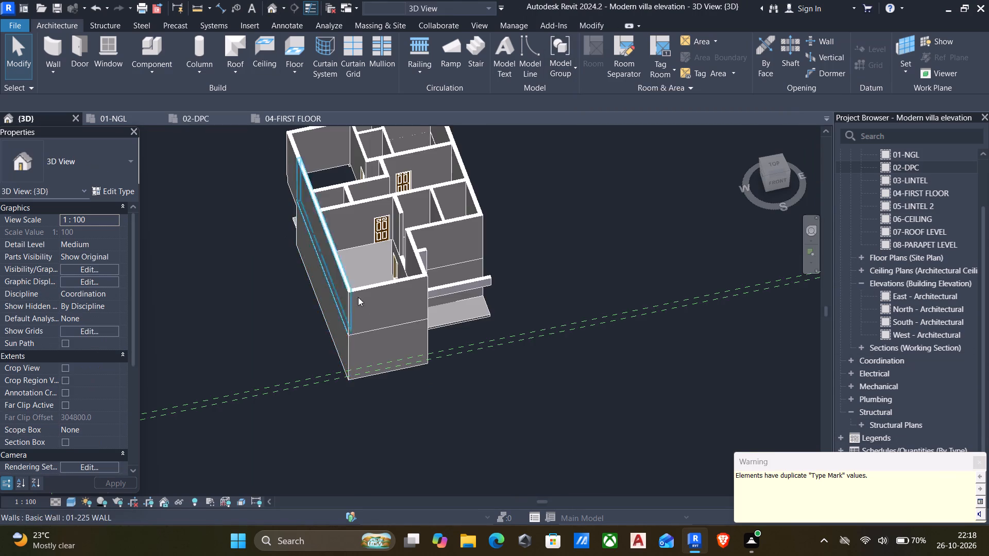
pyautogui.scroll(-3, 379, 314)
pyautogui.keyDown('shift'); pyautogui.moveTo(391, 312); pyautogui.dragTo(241, 307, button='middle'); pyautogui.keyUp('shift')
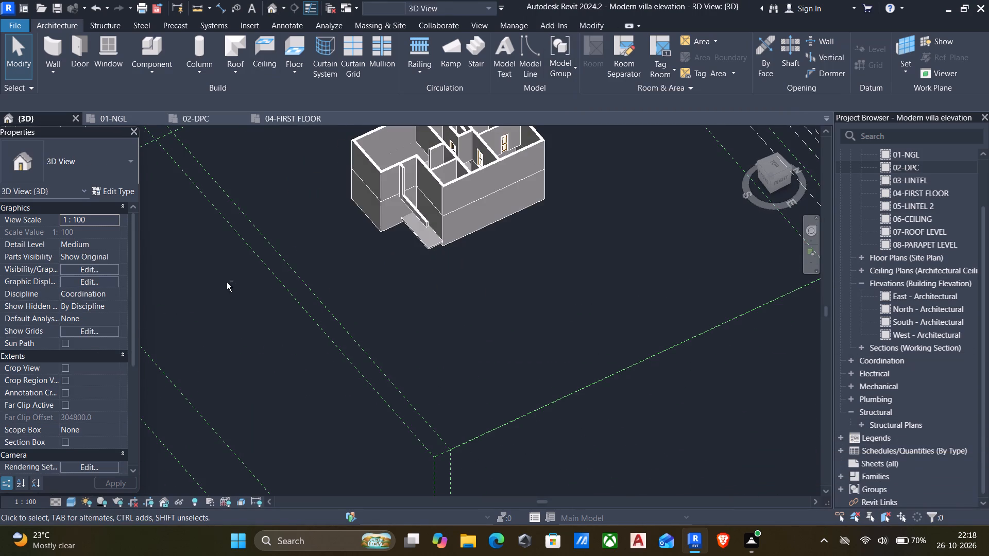
pyautogui.scroll(6, 506, 192)
pyautogui.scroll(-6, 478, 482)
pyautogui.moveTo(474, 388); pyautogui.dragTo(466, 447, button='middle')
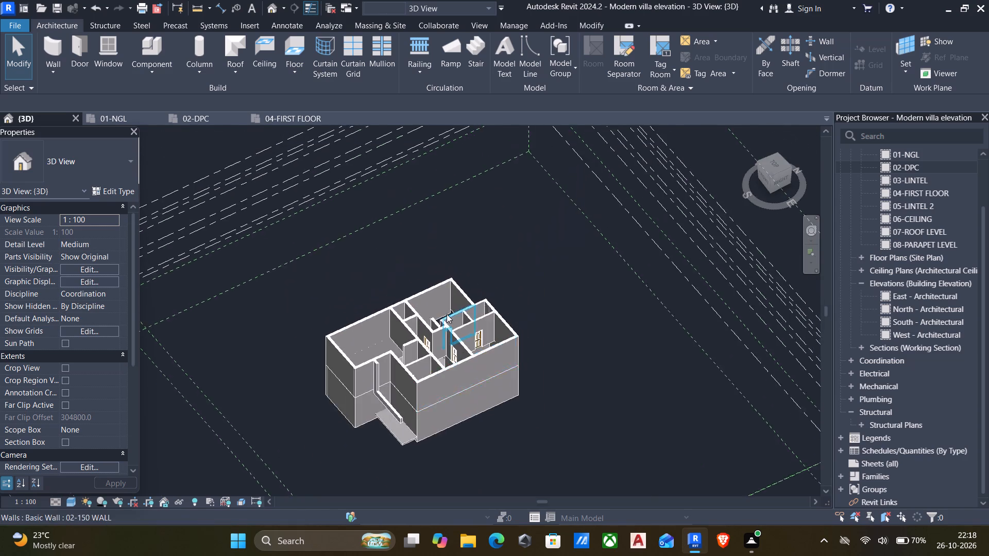
pyautogui.scroll(6, 447, 313)
pyautogui.scroll(-6, 420, 380)
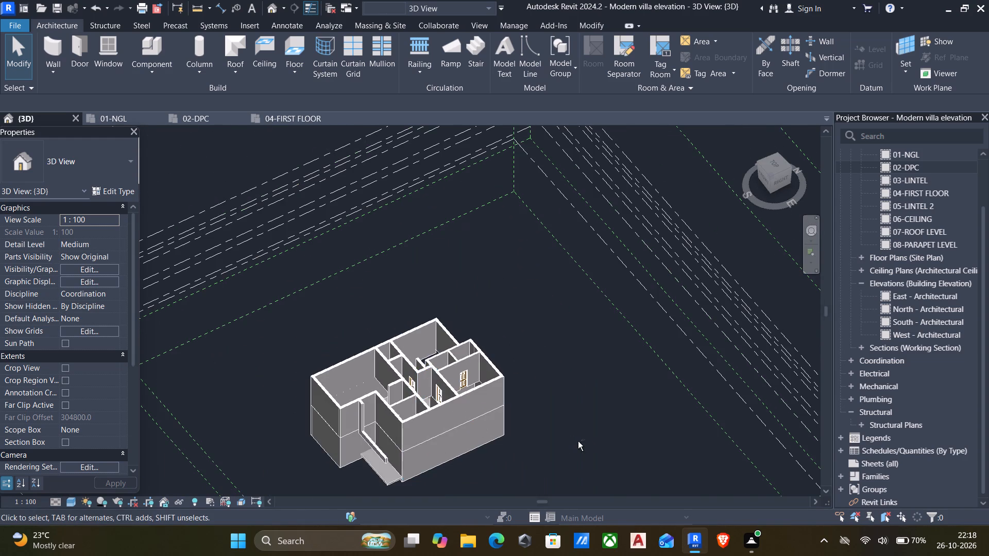
pyautogui.keyDown('shift'); pyautogui.scroll(-6, 578, 441); pyautogui.keyUp('shift')
pyautogui.keyDown('shift'); pyautogui.moveTo(576, 411); pyautogui.dragTo(900, 362, button='middle'); pyautogui.keyUp('shift')
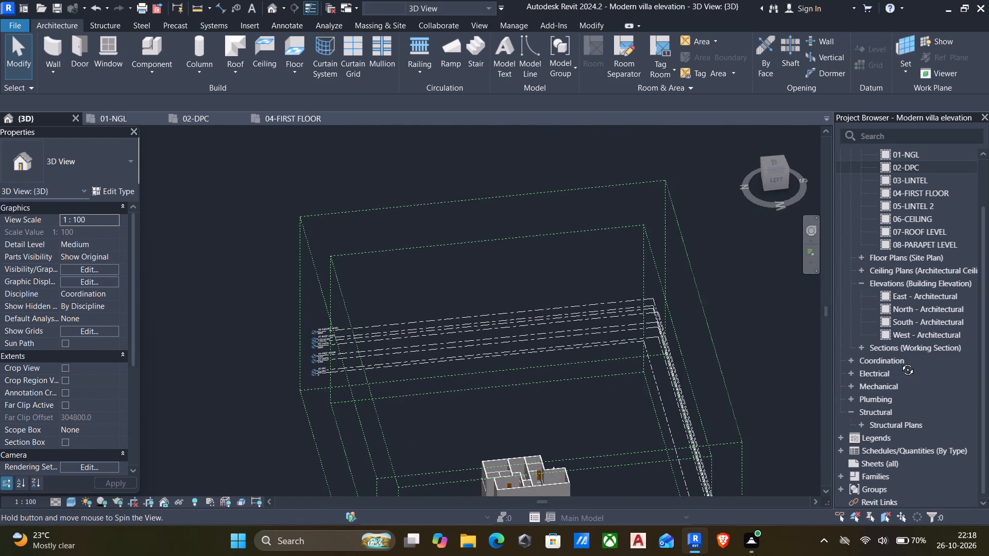
pyautogui.keyDown('shift'); pyautogui.moveTo(900, 362); pyautogui.dragTo(899, 362, button='middle'); pyautogui.keyUp('shift')
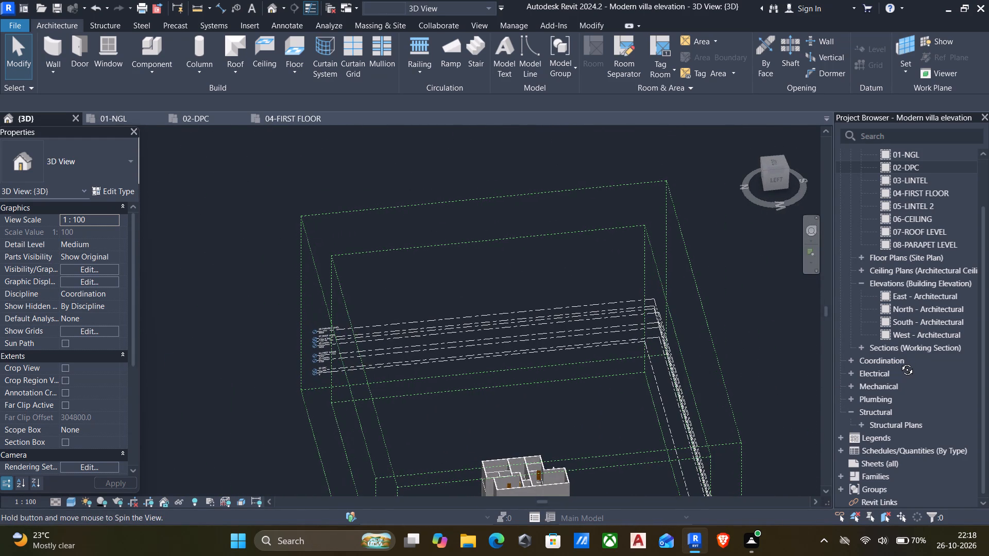
pyautogui.keyDown('shift'); pyautogui.moveTo(899, 362); pyautogui.dragTo(898, 354, button='middle'); pyautogui.keyUp('shift')
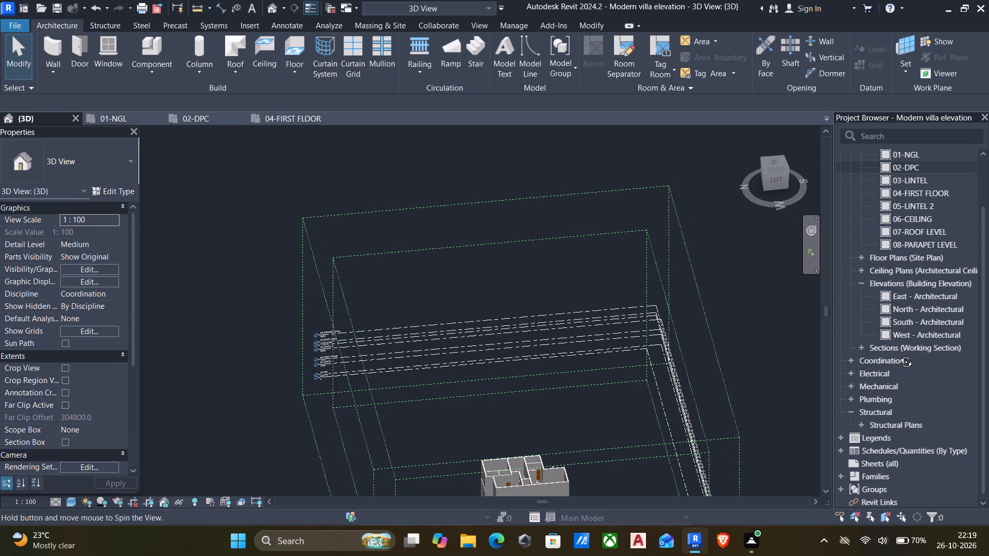
pyautogui.keyDown('shift'); pyautogui.moveTo(898, 354); pyautogui.dragTo(893, 352, button='middle'); pyautogui.keyUp('shift')
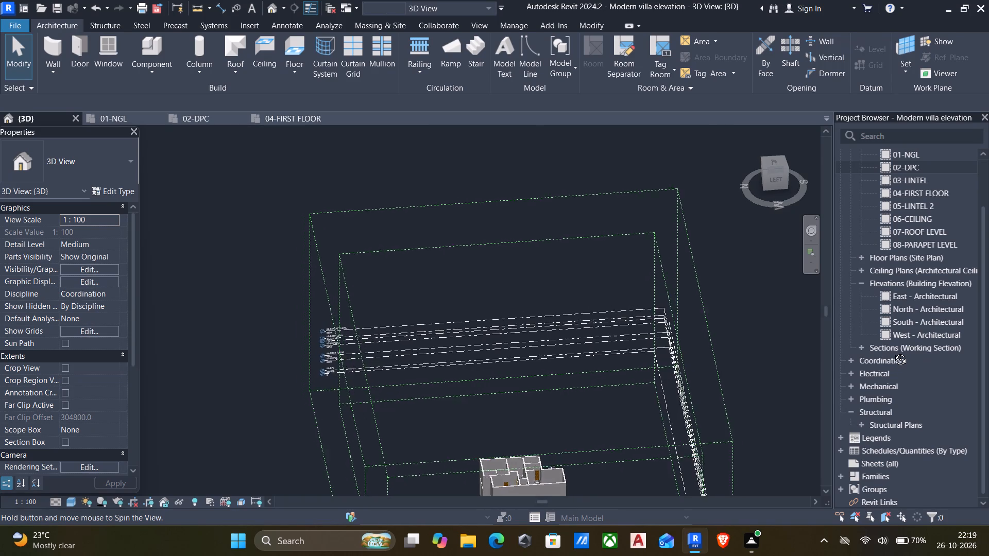
pyautogui.keyDown('shift'); pyautogui.moveTo(893, 352); pyautogui.dragTo(887, 341, button='middle'); pyautogui.keyUp('shift')
pyautogui.moveTo(622, 379); pyautogui.dragTo(628, 230, button='middle')
pyautogui.keyDown('shift'); pyautogui.scroll(2, 537, 364); pyautogui.keyUp('shift')
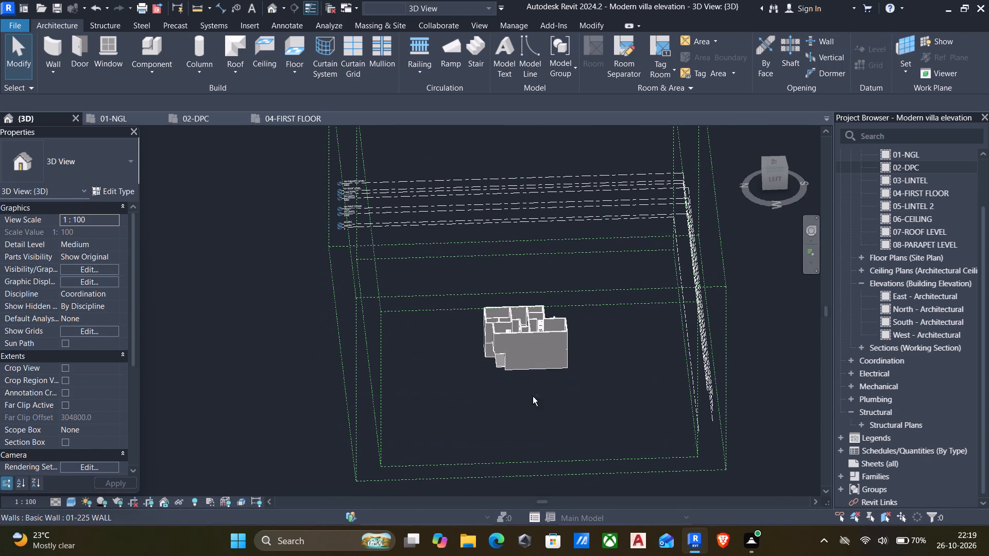
pyautogui.keyDown('shift'); pyautogui.scroll(-2, 531, 419); pyautogui.keyUp('shift')
pyautogui.moveTo(525, 404); pyautogui.dragTo(542, 486, button='middle')
pyautogui.scroll(6, 491, 346)
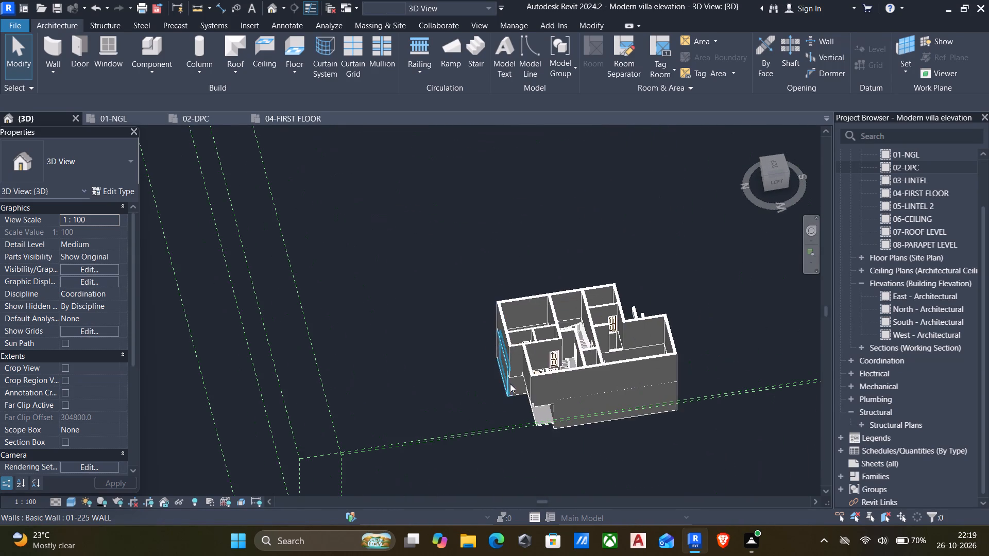
pyautogui.moveTo(512, 386); pyautogui.dragTo(498, 273, button='middle')
pyautogui.scroll(5, 498, 273)
pyautogui.scroll(5, 566, 263)
pyautogui.scroll(-2, 535, 351)
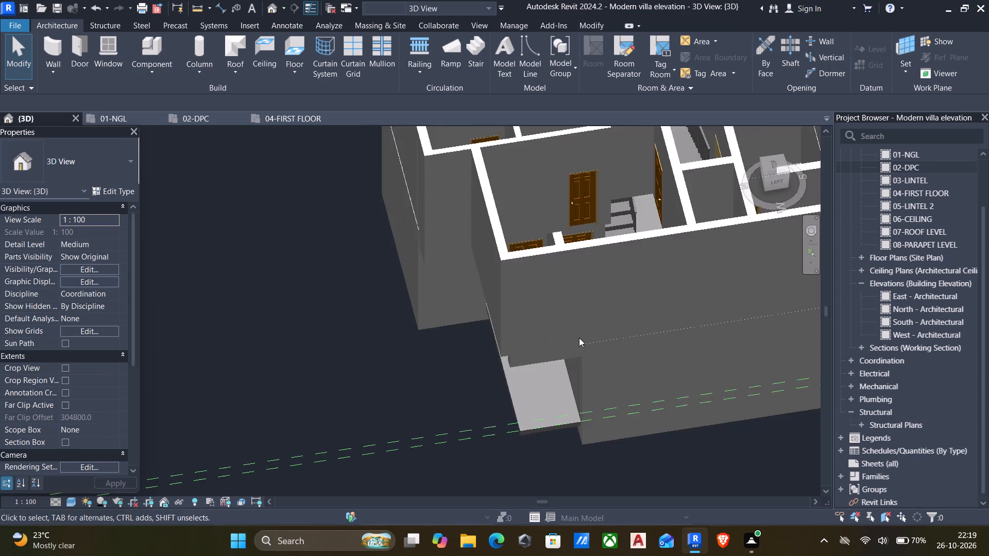
pyautogui.scroll(-3, 579, 338)
pyautogui.moveTo(603, 323); pyautogui.dragTo(569, 366, button='middle')
pyautogui.scroll(4, 522, 180)
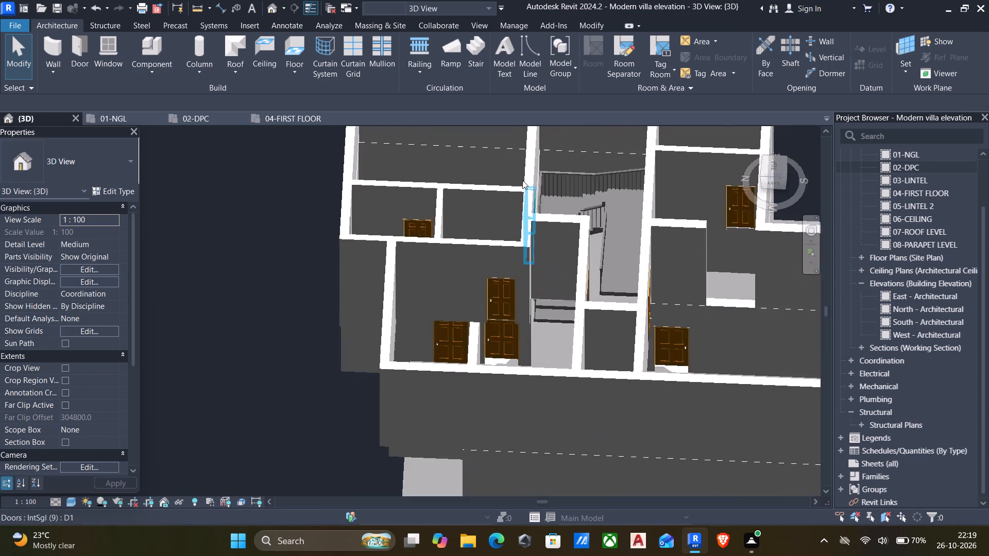
pyautogui.scroll(-5, 522, 181)
pyautogui.moveTo(520, 190); pyautogui.dragTo(492, 213, button='middle')
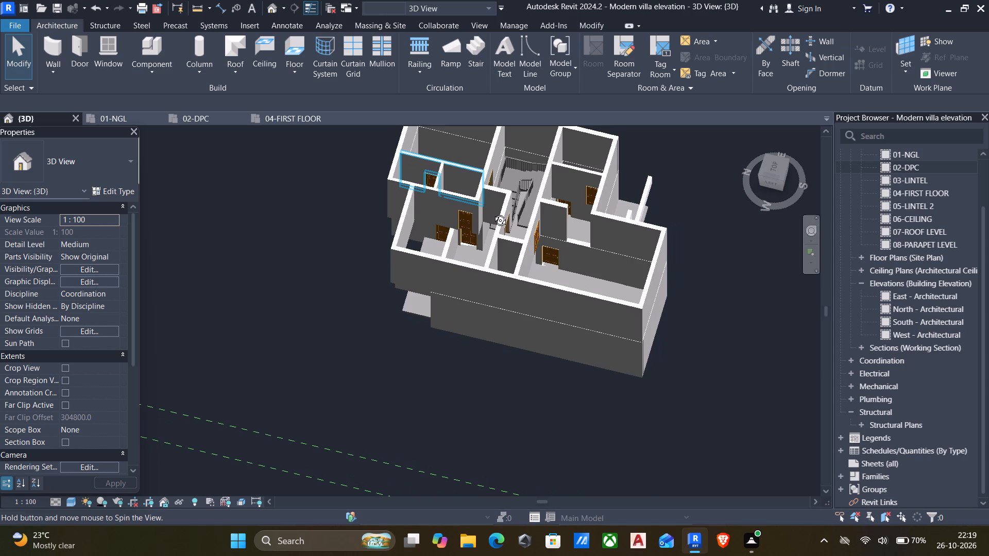
pyautogui.moveTo(492, 213); pyautogui.dragTo(487, 286, button='middle')
pyautogui.moveTo(484, 196); pyautogui.dragTo(478, 287, button='middle')
pyautogui.scroll(6, 481, 283)
pyautogui.scroll(-6, 489, 275)
pyautogui.keyDown('shift'); pyautogui.moveTo(498, 282); pyautogui.dragTo(522, 258, button='middle'); pyautogui.keyUp('shift')
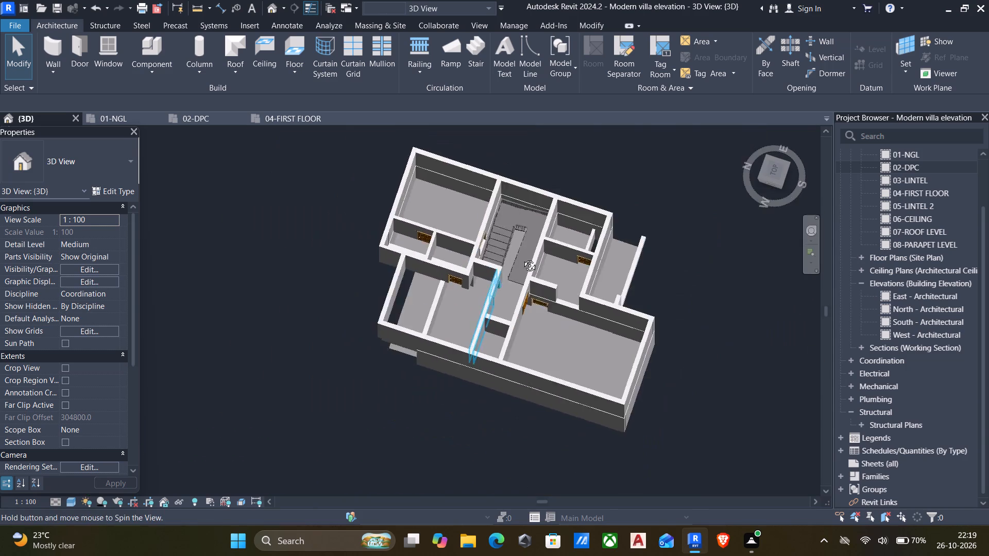
pyautogui.keyDown('shift'); pyautogui.moveTo(522, 258); pyautogui.dragTo(627, 173, button='middle'); pyautogui.keyUp('shift')
pyautogui.moveTo(642, 202); pyautogui.dragTo(595, 367, button='middle')
pyautogui.scroll(4, 641, 378)
pyautogui.scroll(-4, 684, 411)
pyautogui.moveTo(684, 412); pyautogui.dragTo(633, 286, button='middle')
pyautogui.scroll(1, 624, 371)
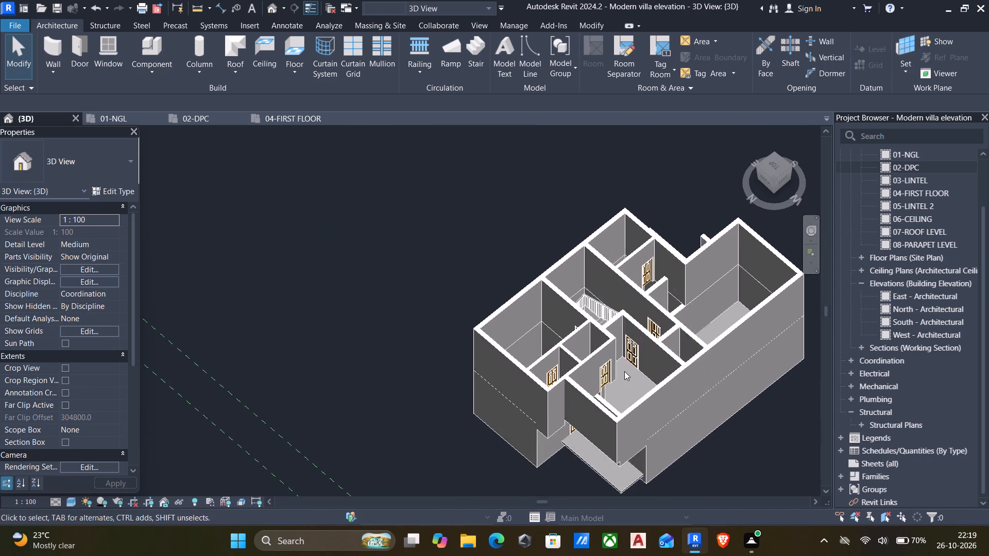
# Delete the stair's outer railing that runs along the stairwell walls, keeping the inner railing.
pyautogui.scroll(2, 624, 371)
pyautogui.keyDown('shift'); pyautogui.scroll(-3, 628, 370); pyautogui.keyUp('shift')
pyautogui.keyDown('shift'); pyautogui.moveTo(630, 370); pyautogui.dragTo(623, 490, button='middle'); pyautogui.keyUp('shift')
pyautogui.scroll(5, 626, 327)
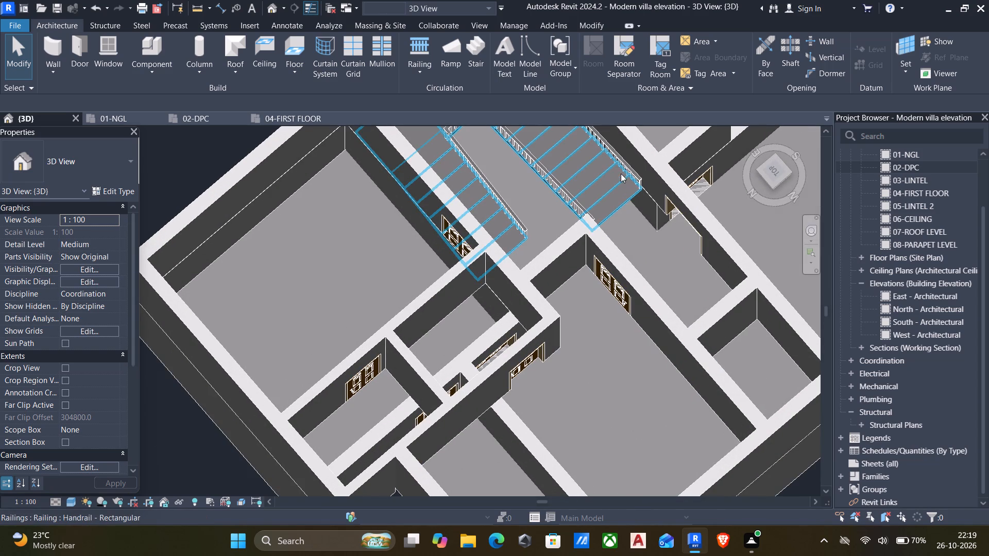
pyautogui.click(625, 161)
pyautogui.press('Delete')
pyautogui.scroll(-2, 632, 176)
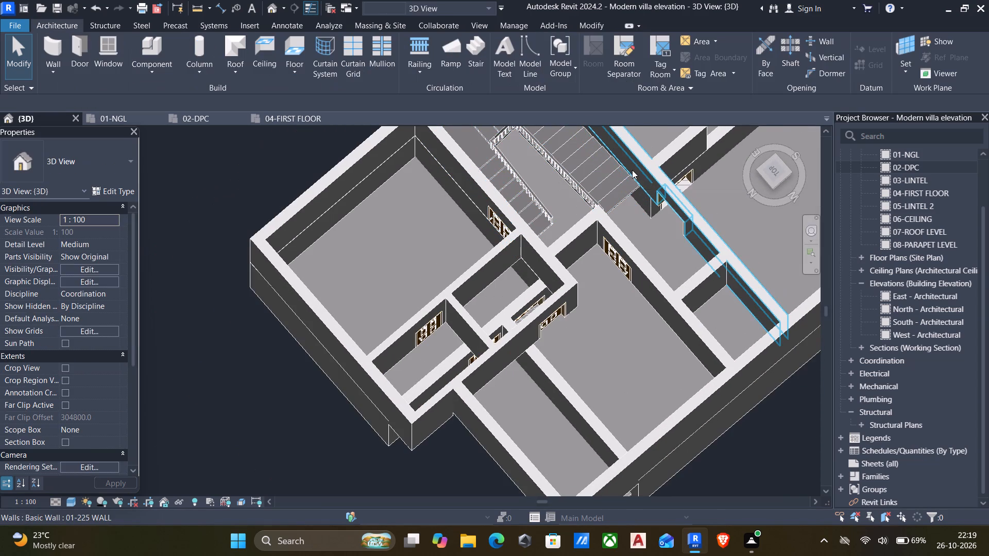
pyautogui.scroll(-4, 630, 175)
pyautogui.moveTo(629, 180); pyautogui.dragTo(546, 353, button='middle')
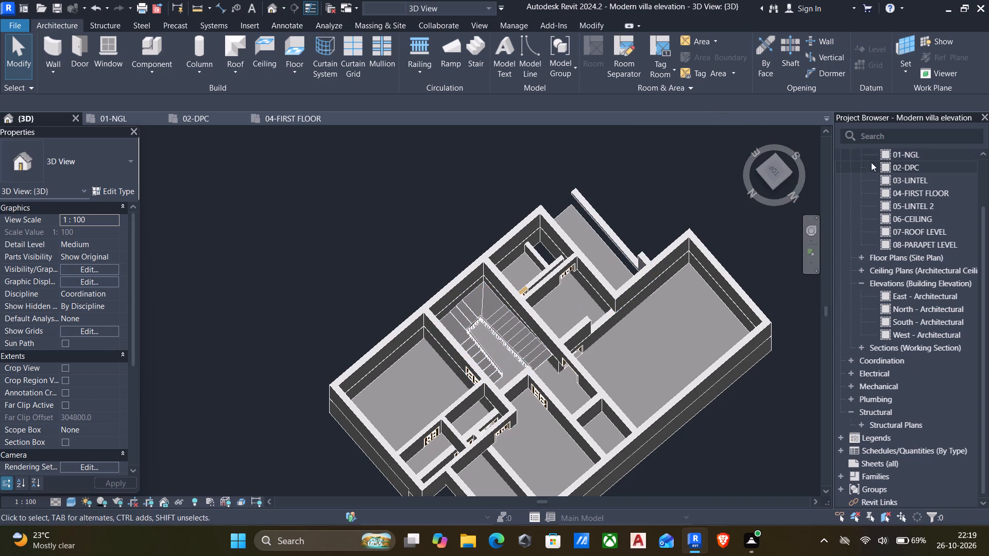
# Open the 02-DPC floor plan and reopen the monolithic stair's run sketch for editing.
pyautogui.doubleClick(885, 169)
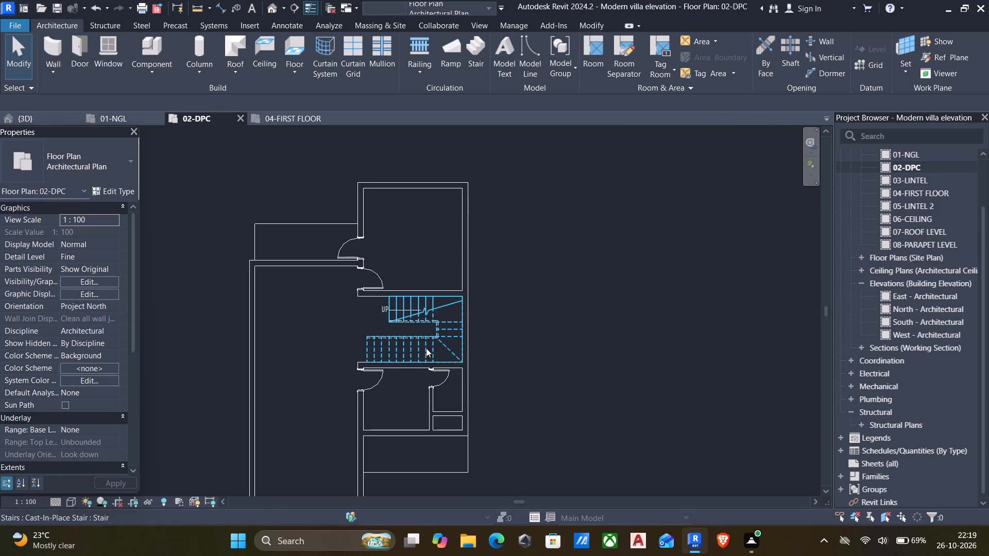
pyautogui.click(425, 350)
pyautogui.click(549, 59)
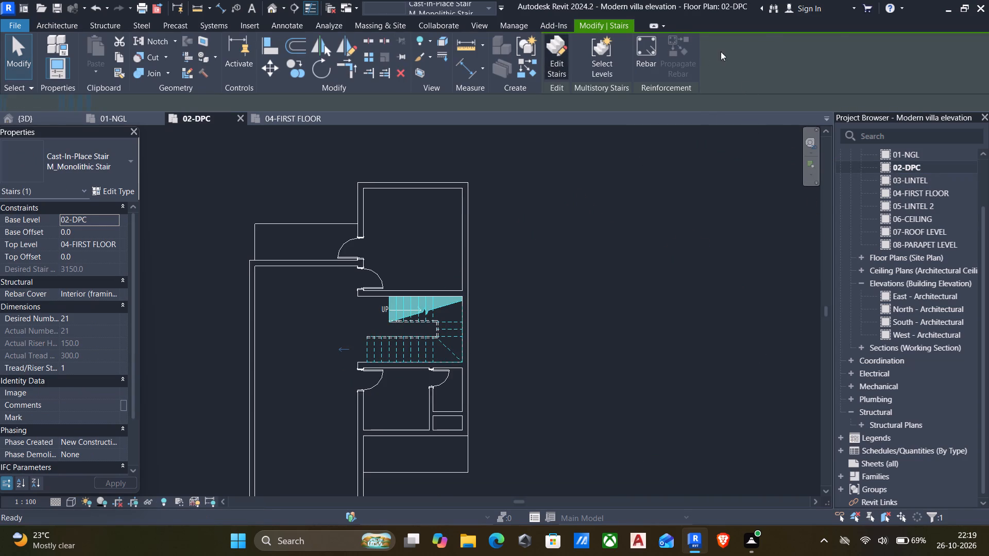
pyautogui.click(403, 333)
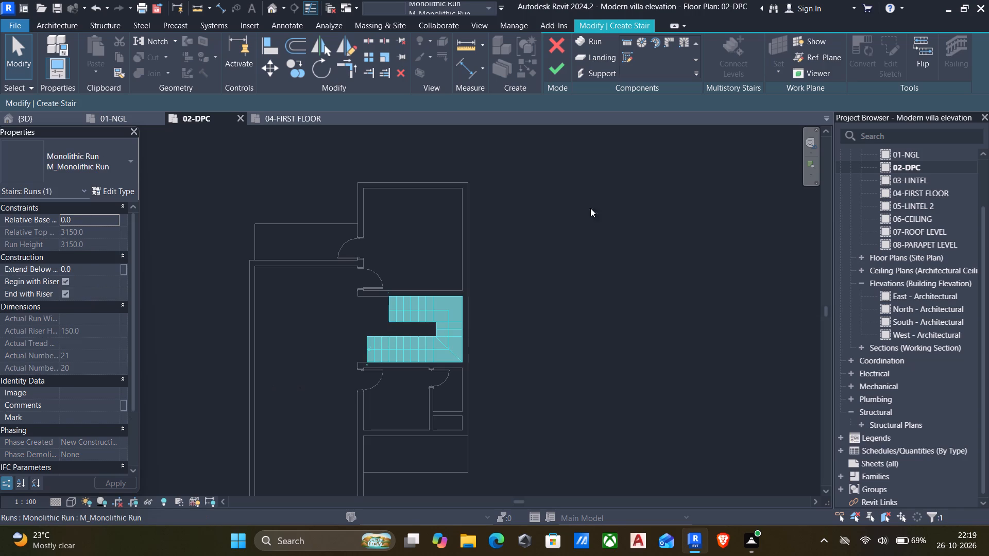
pyautogui.click(883, 44)
# Delete the two outermost risers at the open end of the plan's lower flight.
pyautogui.scroll(3, 428, 338)
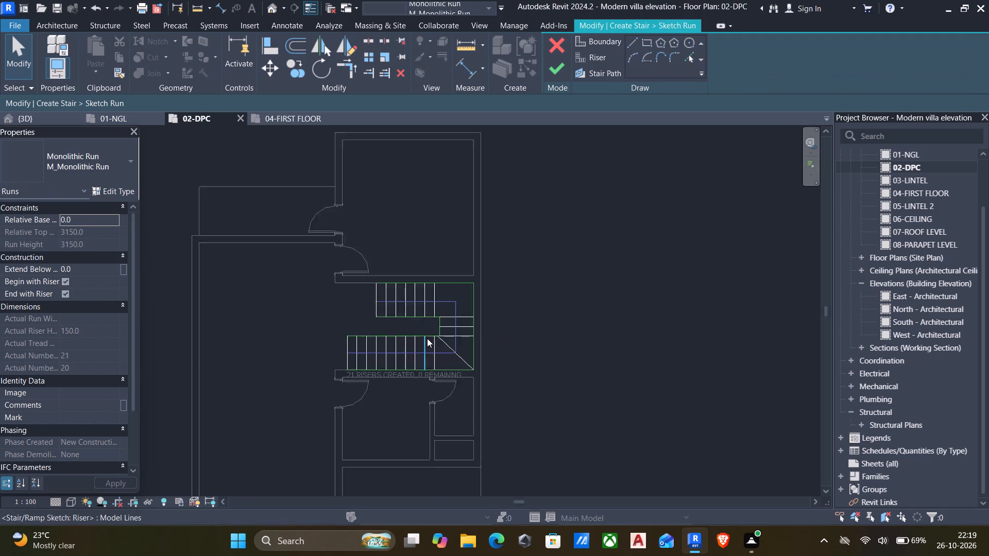
pyautogui.scroll(2, 427, 338)
pyautogui.scroll(4, 332, 368)
pyautogui.moveTo(322, 327); pyautogui.dragTo(232, 329)
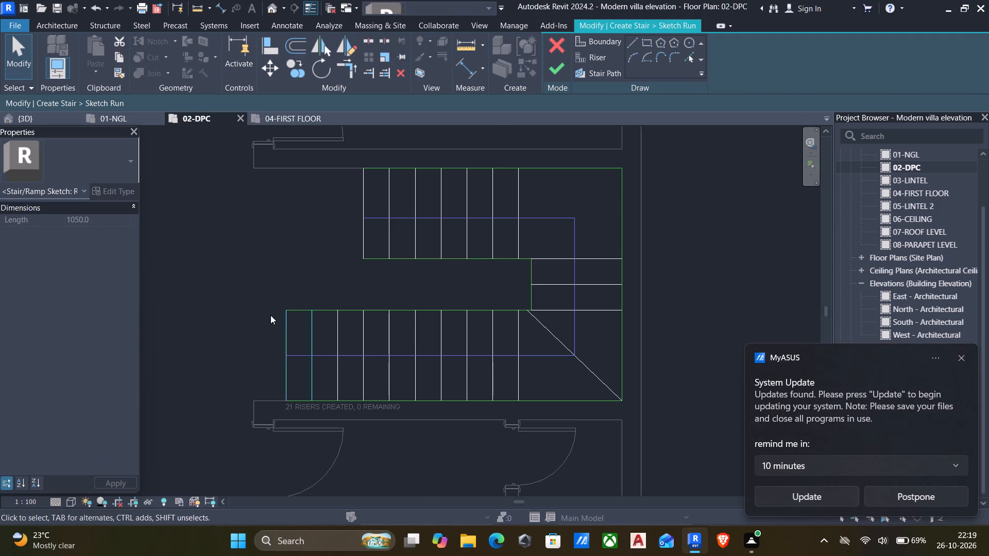
pyautogui.press('Delete')
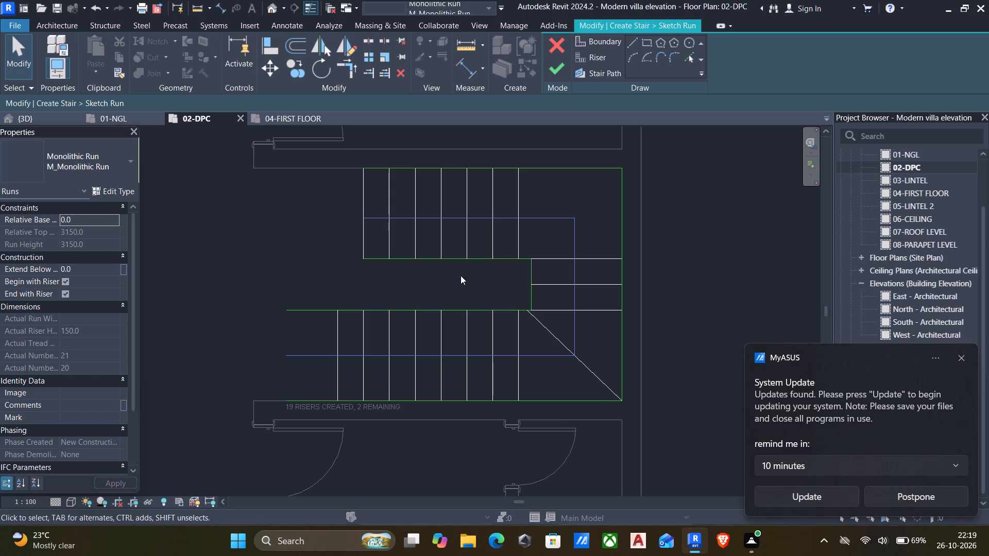
# Trim the inner and outer boundary lines of the lower flight back to its new end riser.
pyautogui.press('t')
pyautogui.press('r')
pyautogui.click(379, 311)
pyautogui.click(342, 342)
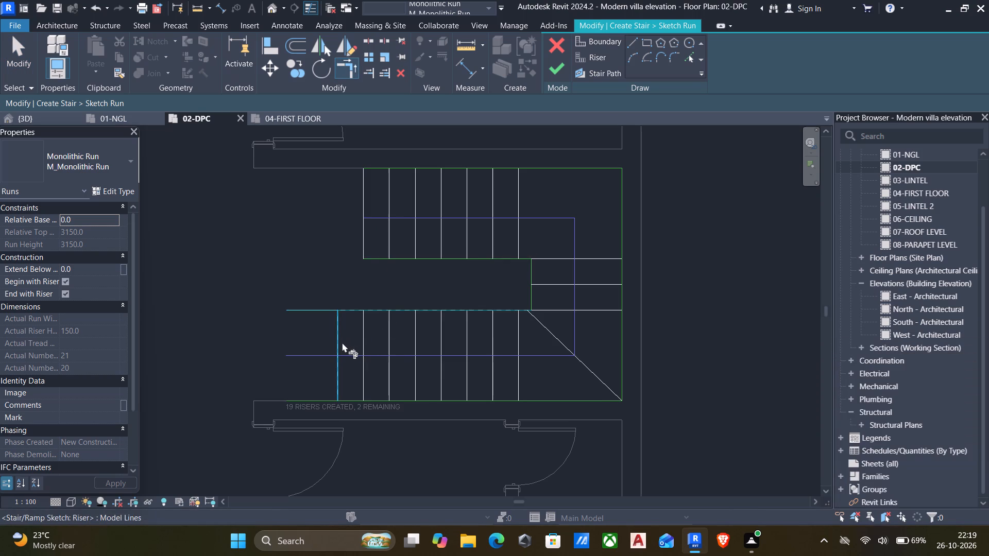
pyautogui.scroll(3, 331, 393)
pyautogui.click(367, 405)
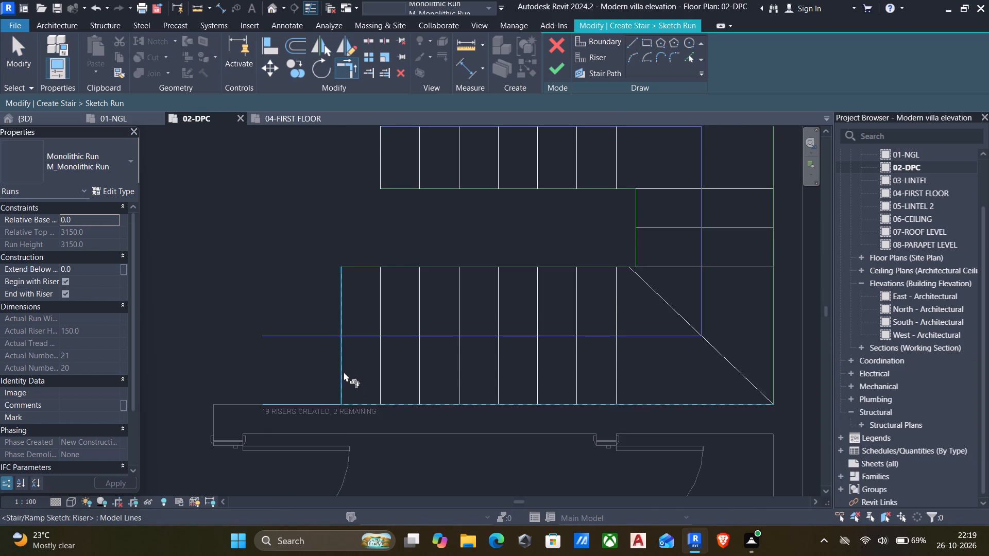
pyautogui.click(344, 372)
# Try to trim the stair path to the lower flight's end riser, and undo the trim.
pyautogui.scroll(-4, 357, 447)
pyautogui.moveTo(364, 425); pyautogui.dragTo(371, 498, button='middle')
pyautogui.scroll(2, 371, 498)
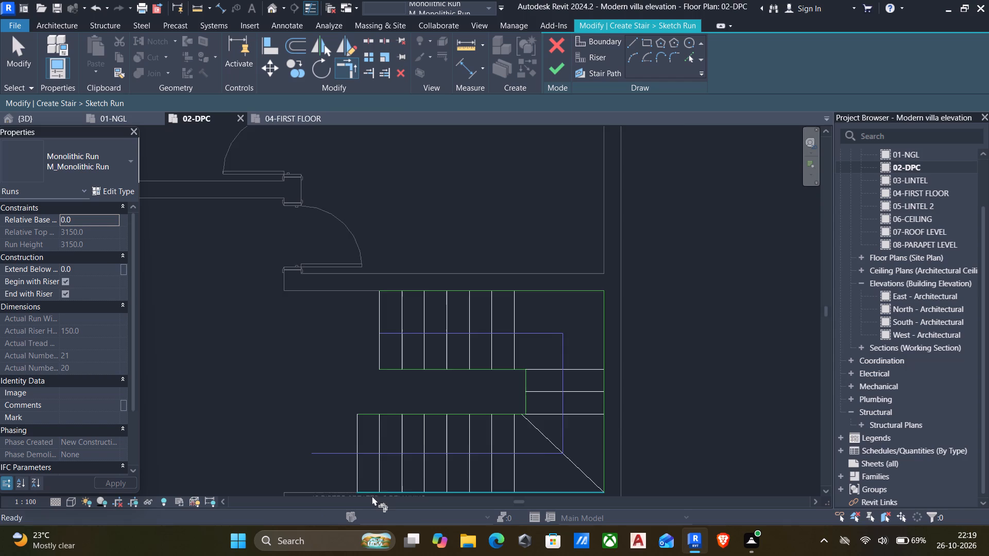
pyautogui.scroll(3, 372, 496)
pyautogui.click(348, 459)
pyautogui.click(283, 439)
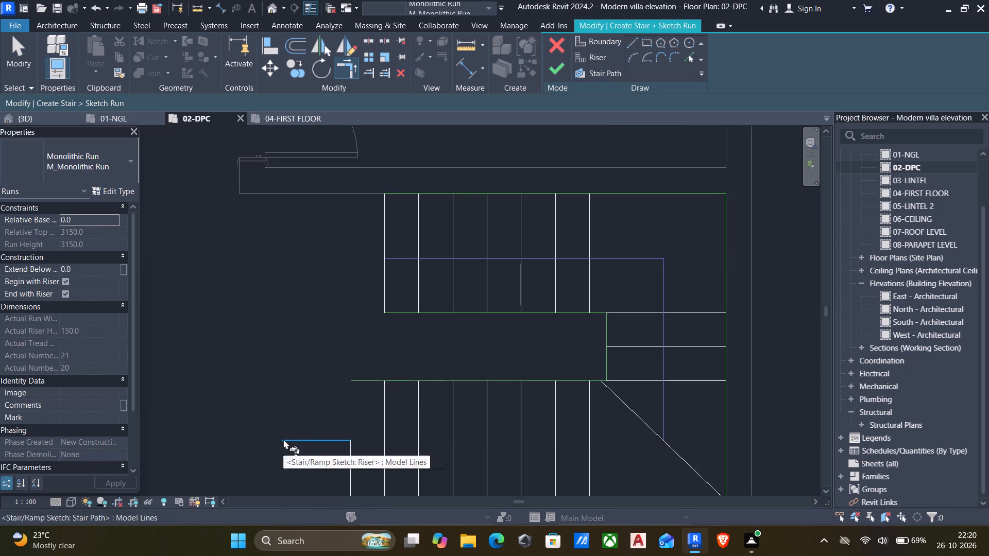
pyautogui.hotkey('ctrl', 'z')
# Shorten the lower end of the stair path to the midpoint of the lower flight's end riser.
pyautogui.scroll(-2, 319, 448)
pyautogui.moveTo(320, 450); pyautogui.dragTo(320, 450, button='middle')
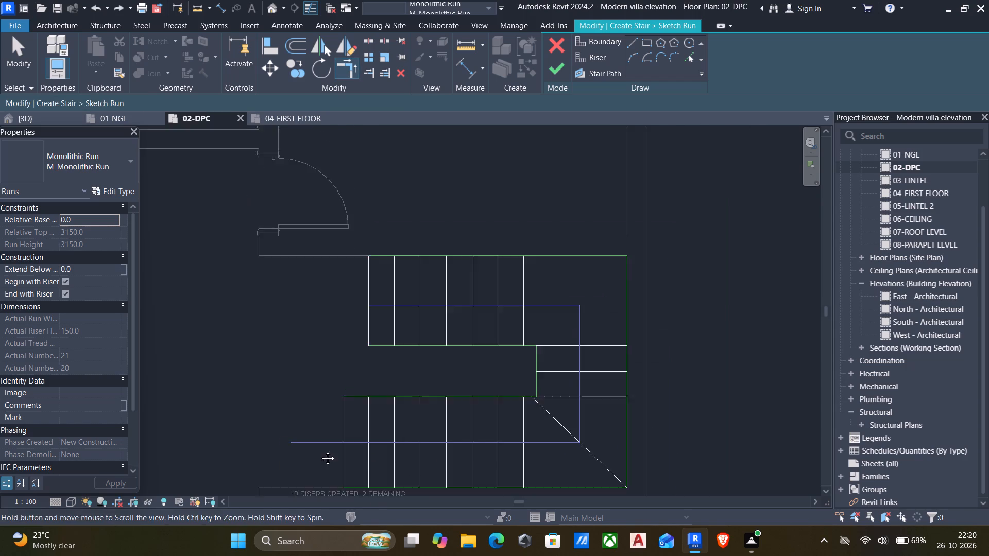
pyautogui.moveTo(320, 450); pyautogui.dragTo(335, 412, button='middle')
pyautogui.scroll(3, 335, 404)
pyautogui.press('Escape')
pyautogui.click(320, 406)
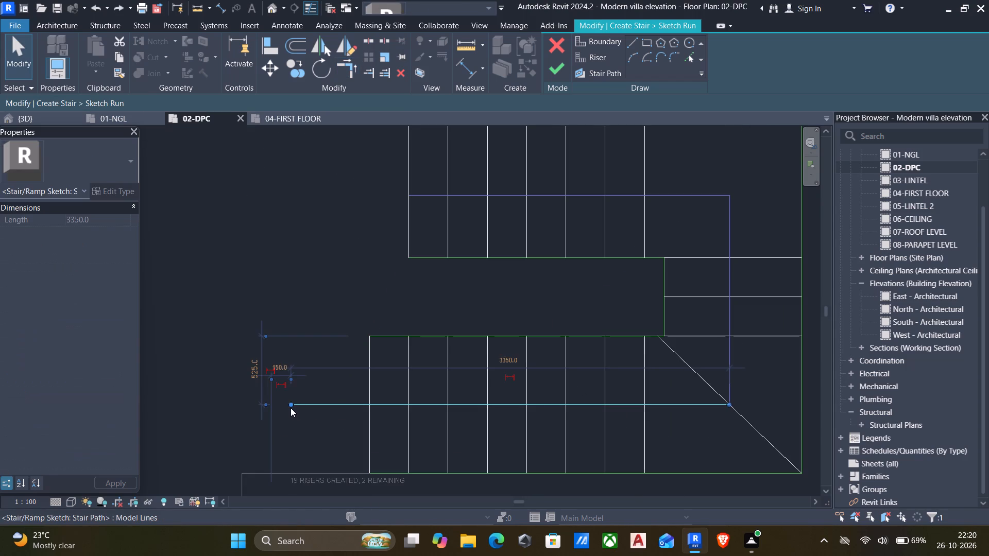
pyautogui.moveTo(291, 405); pyautogui.dragTo(365, 408)
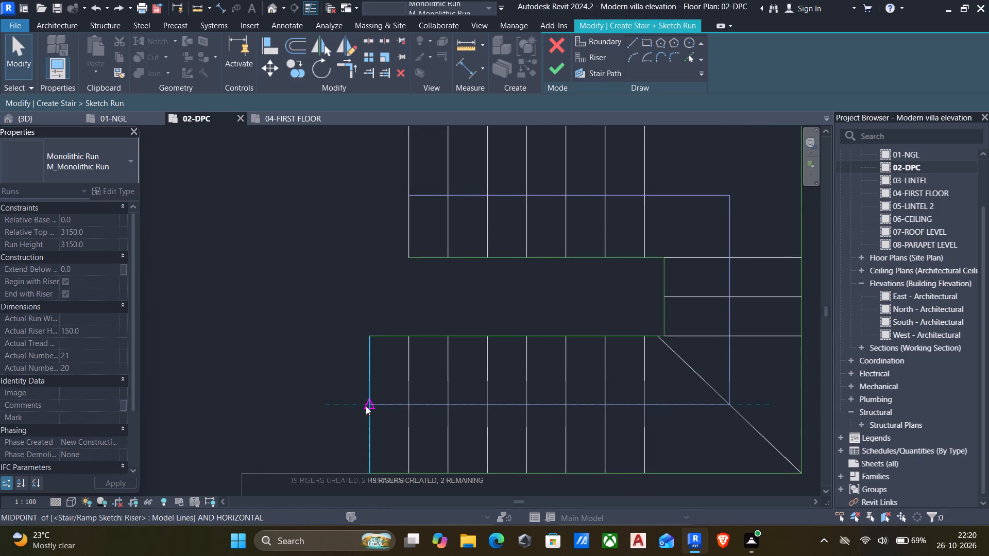
pyautogui.scroll(-5, 360, 401)
pyautogui.press('Escape')
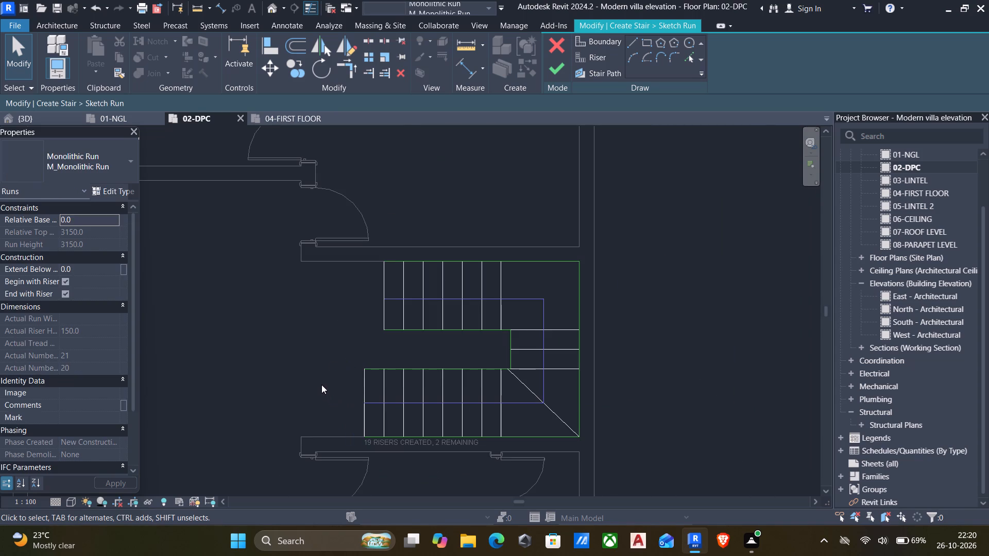
# Draw a diagonal winder riser from the upper flight's inner boundary, 50 mm from the inner corner, to the outer boundary corner.
pyautogui.click(602, 55)
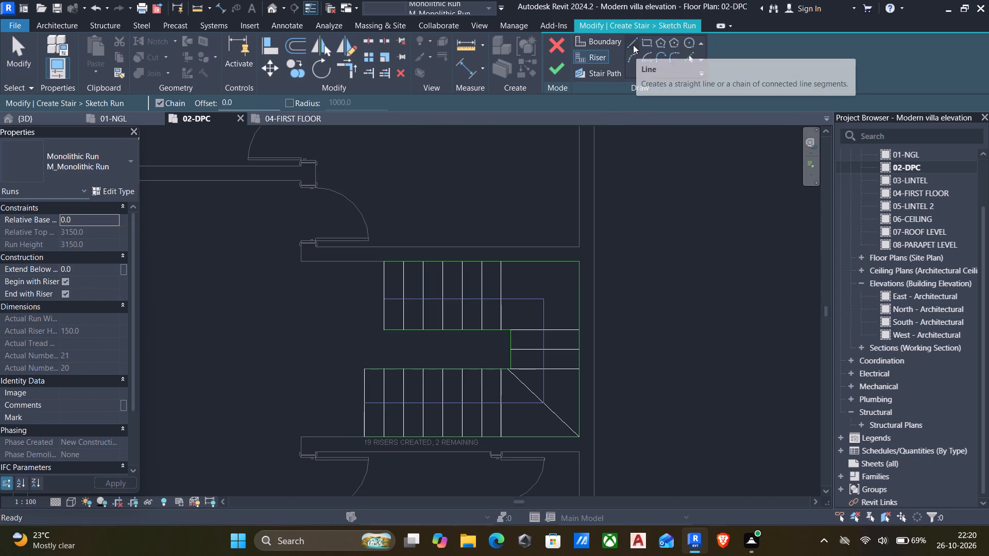
pyautogui.click(634, 43)
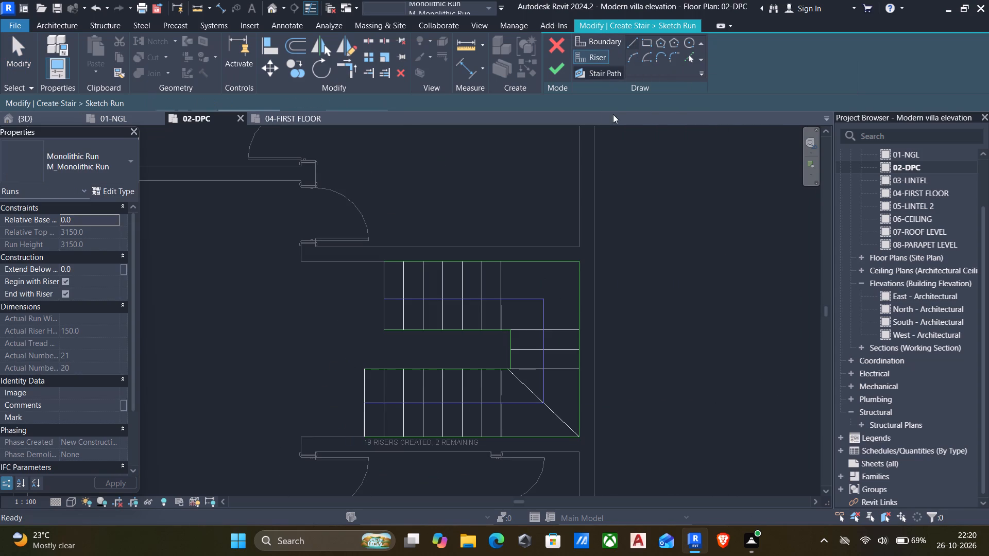
pyautogui.scroll(6, 582, 318)
pyautogui.scroll(4, 462, 344)
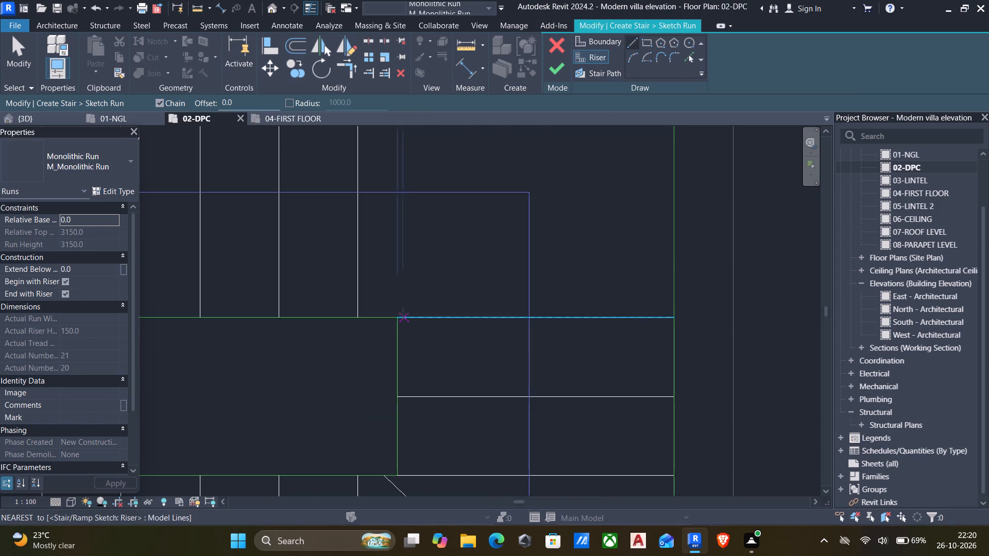
pyautogui.click(401, 314)
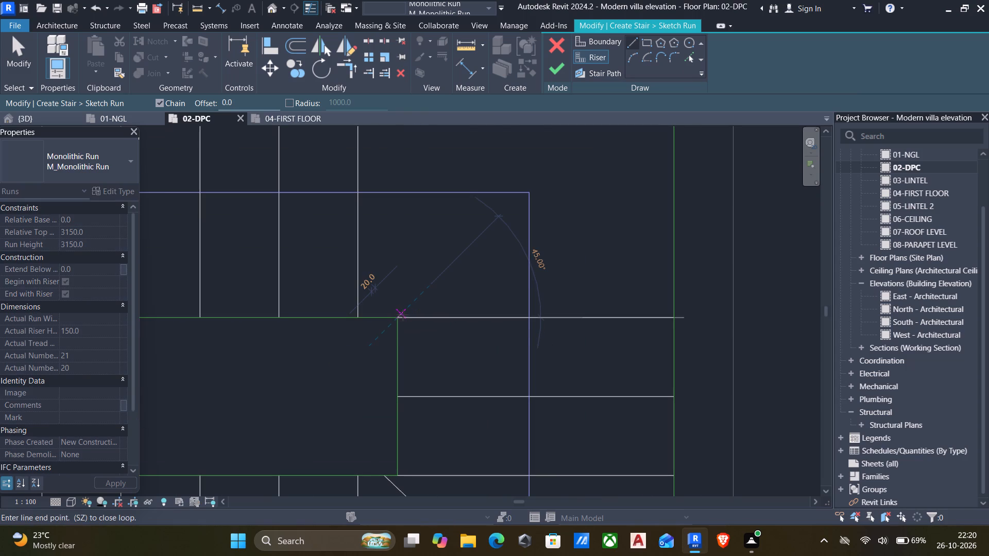
pyautogui.press('Escape')
pyautogui.scroll(4, 399, 321)
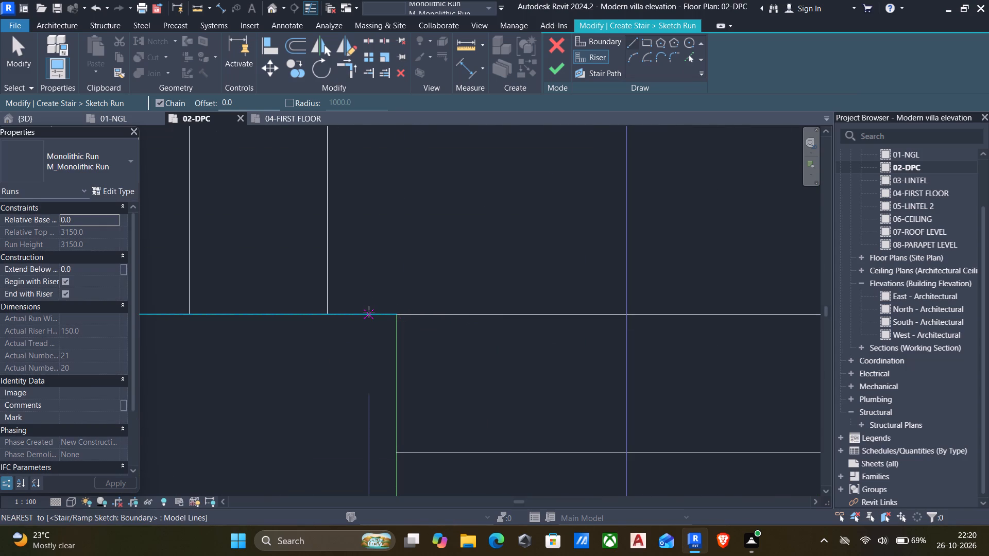
pyautogui.write('50')
pyautogui.press('Return')
pyautogui.scroll(-4, 441, 221)
pyautogui.moveTo(442, 220); pyautogui.dragTo(383, 336, button='middle')
pyautogui.scroll(-2, 474, 258)
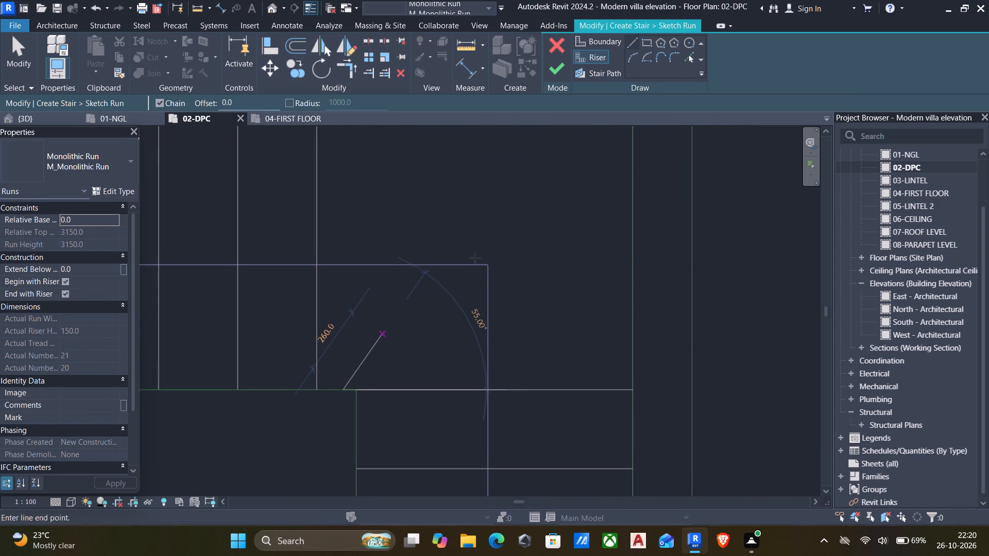
pyautogui.scroll(-2, 475, 258)
pyautogui.scroll(-1, 532, 200)
pyautogui.moveTo(532, 206); pyautogui.dragTo(510, 333, button='middle')
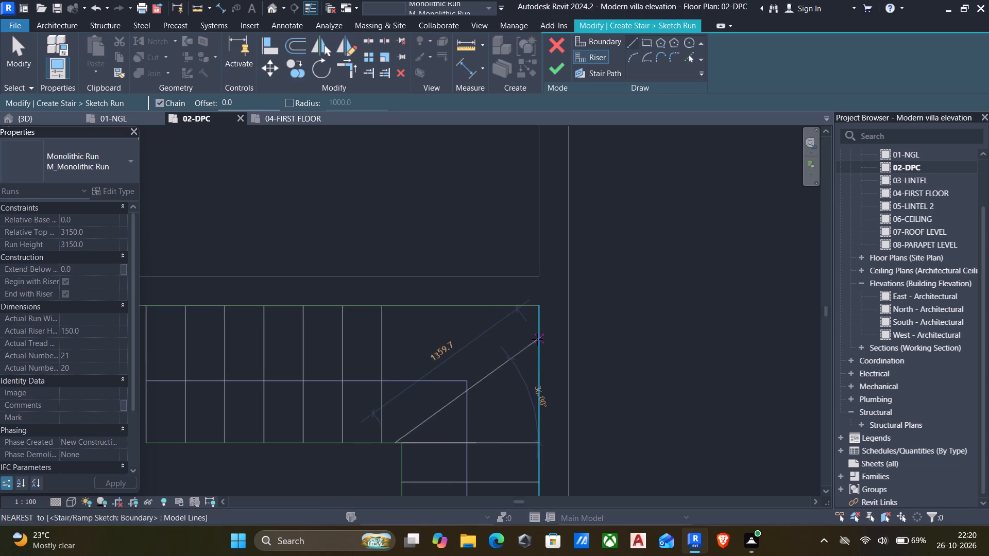
pyautogui.scroll(6, 535, 321)
pyautogui.click(545, 288)
pyautogui.scroll(-6, 541, 308)
pyautogui.moveTo(540, 331); pyautogui.dragTo(543, 323, button='middle')
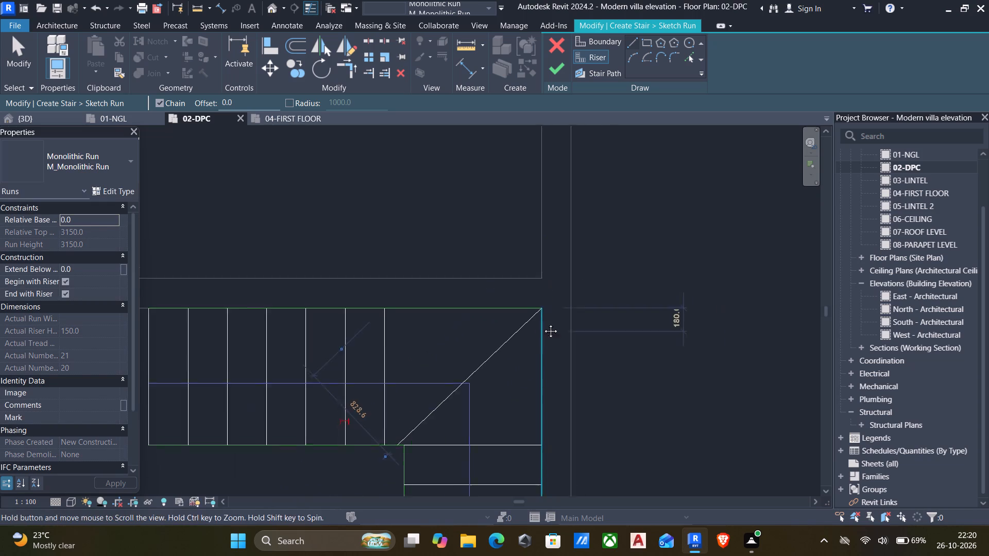
pyautogui.moveTo(543, 323); pyautogui.dragTo(607, 238, button='middle')
pyautogui.scroll(-5, 604, 250)
pyautogui.scroll(6, 473, 346)
pyautogui.scroll(-3, 481, 341)
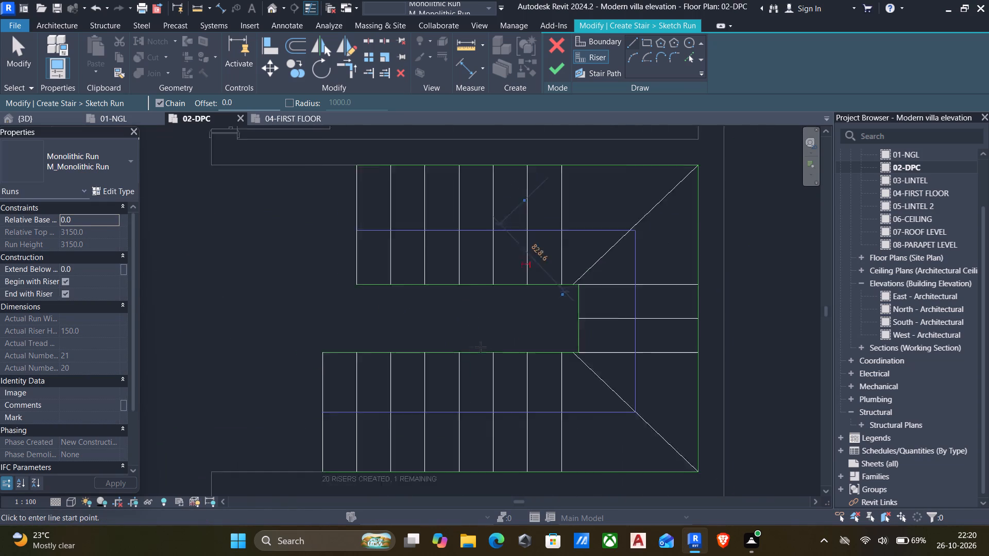
pyautogui.scroll(-2, 481, 347)
pyautogui.moveTo(479, 351); pyautogui.dragTo(468, 316, button='middle')
pyautogui.press('Escape')
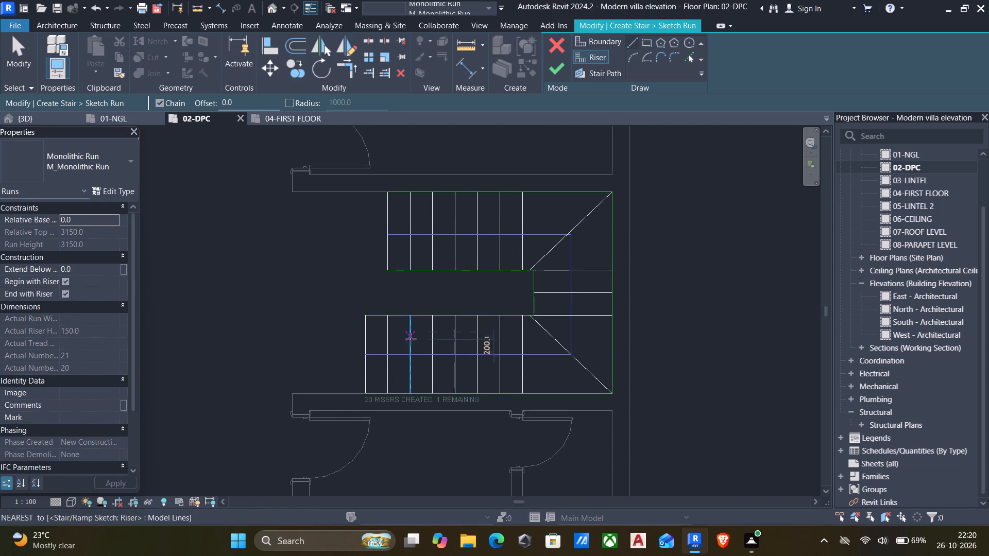
# Offset a copy of the upper flight's open-end riser 300 mm outward to add another riser.
pyautogui.click(296, 41)
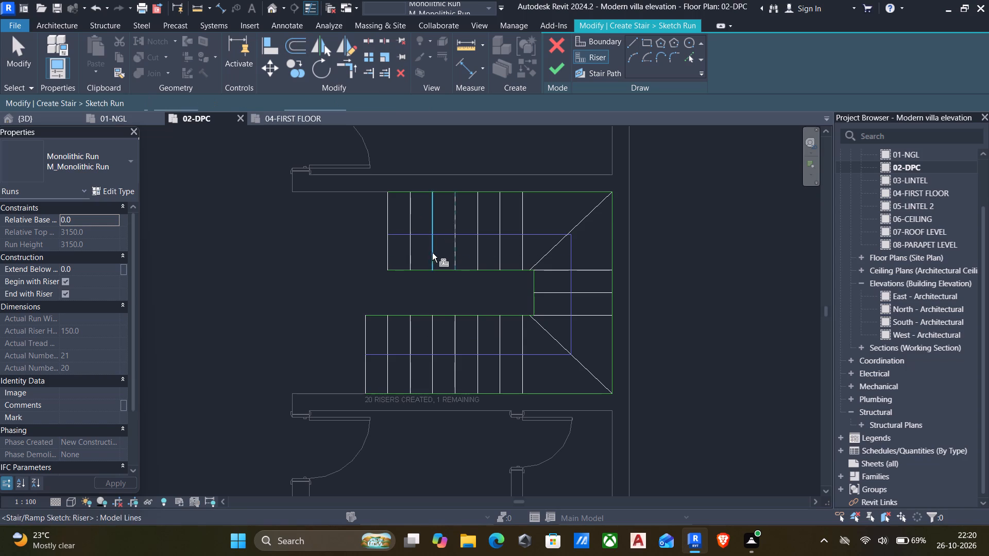
pyautogui.click(385, 241)
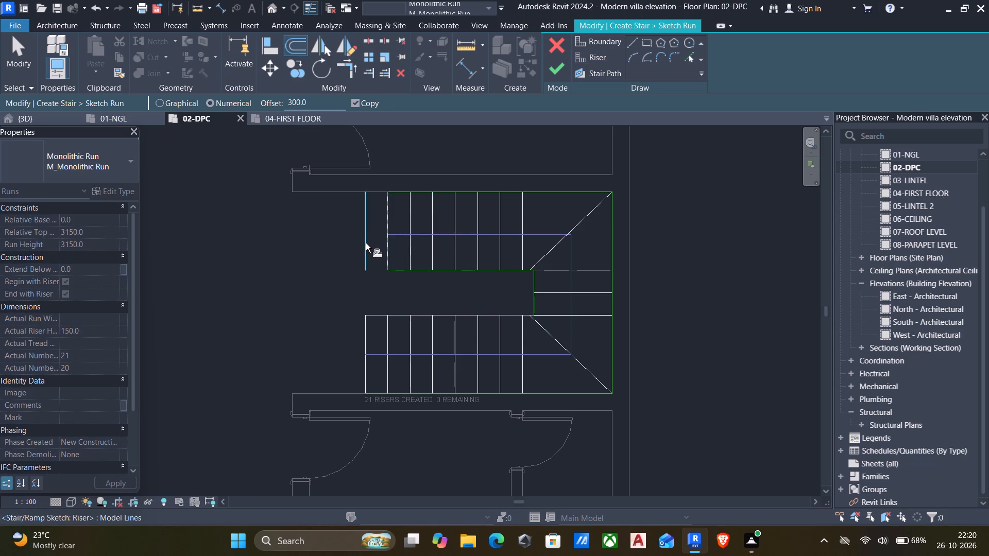
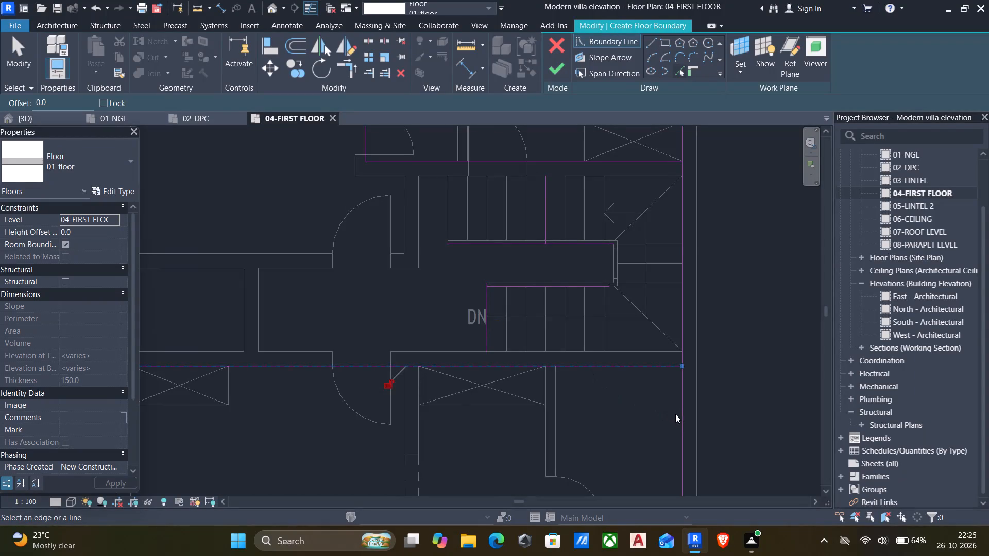
# Pick floor boundary lines along the balcony's south wall and the inner faces of the large south-west room's east, south and west walls.
pyautogui.scroll(-4, 667, 422)
pyautogui.moveTo(663, 425); pyautogui.dragTo(689, 340, button='middle')
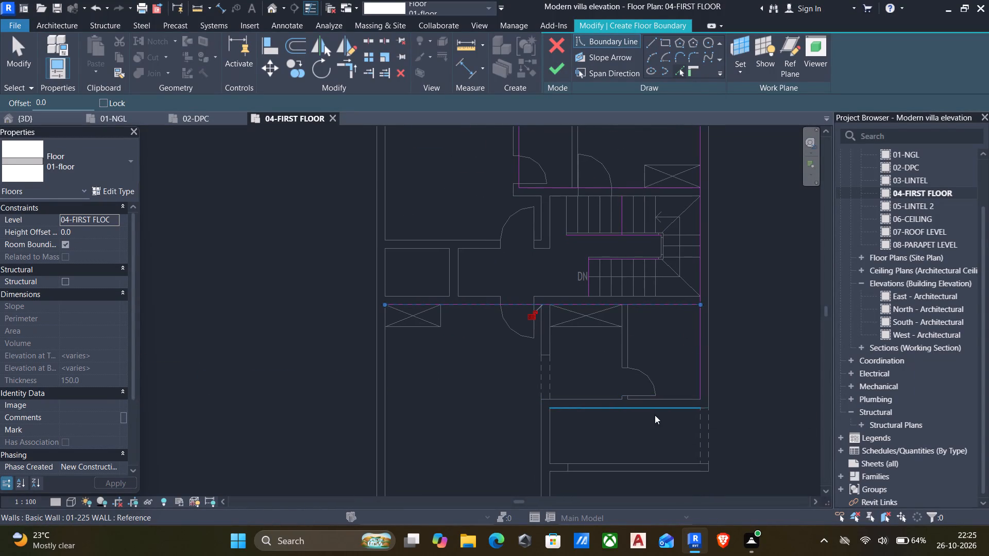
pyautogui.click(657, 463)
pyautogui.scroll(-2, 601, 459)
pyautogui.moveTo(602, 456); pyautogui.dragTo(677, 334, button='middle')
pyautogui.click(629, 374)
pyautogui.click(596, 397)
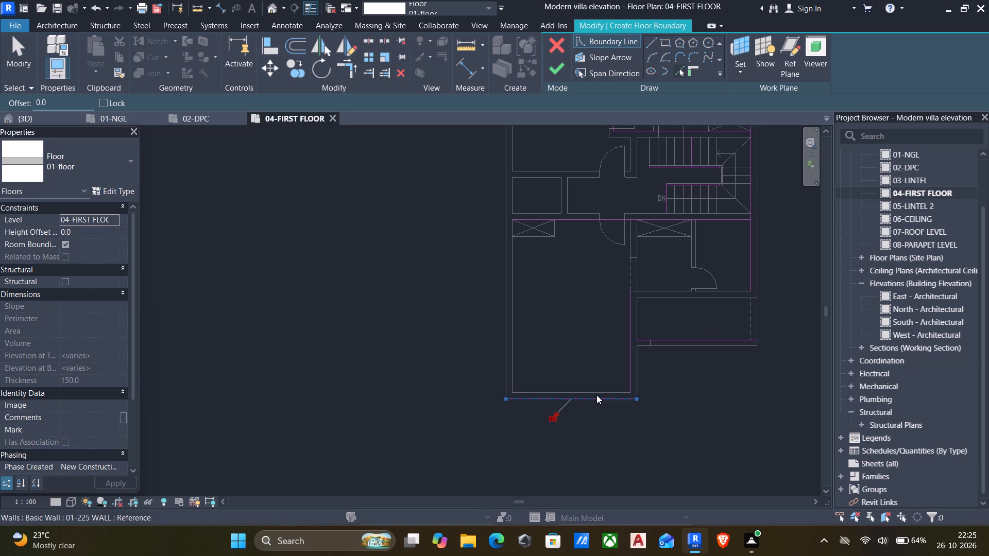
pyautogui.click(596, 393)
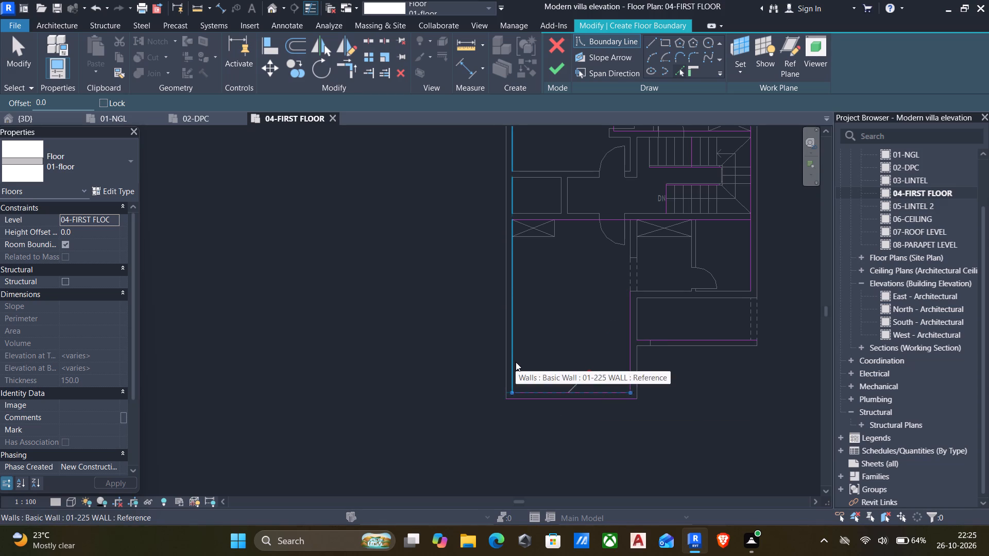
pyautogui.click(515, 362)
pyautogui.scroll(-4, 535, 346)
pyautogui.moveTo(539, 344); pyautogui.dragTo(520, 485, button='middle')
pyautogui.scroll(2, 531, 339)
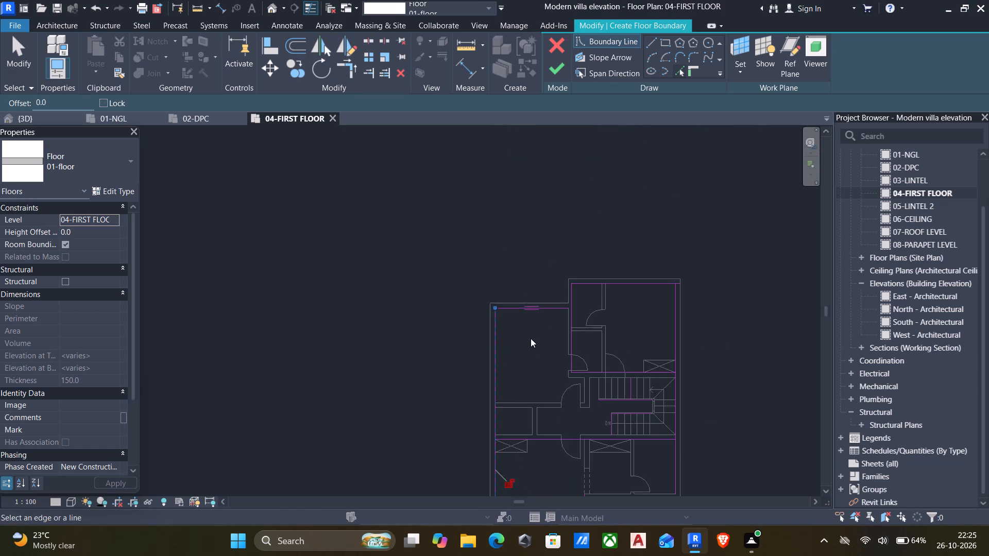
pyautogui.scroll(-4, 527, 419)
pyautogui.moveTo(533, 412); pyautogui.dragTo(562, 315, button='middle')
pyautogui.scroll(5, 567, 318)
pyautogui.press('Escape')
# Trim the north-west room's north boundary line into a corner with the west boundary line of the projecting north-east block.
pyautogui.scroll(5, 572, 196)
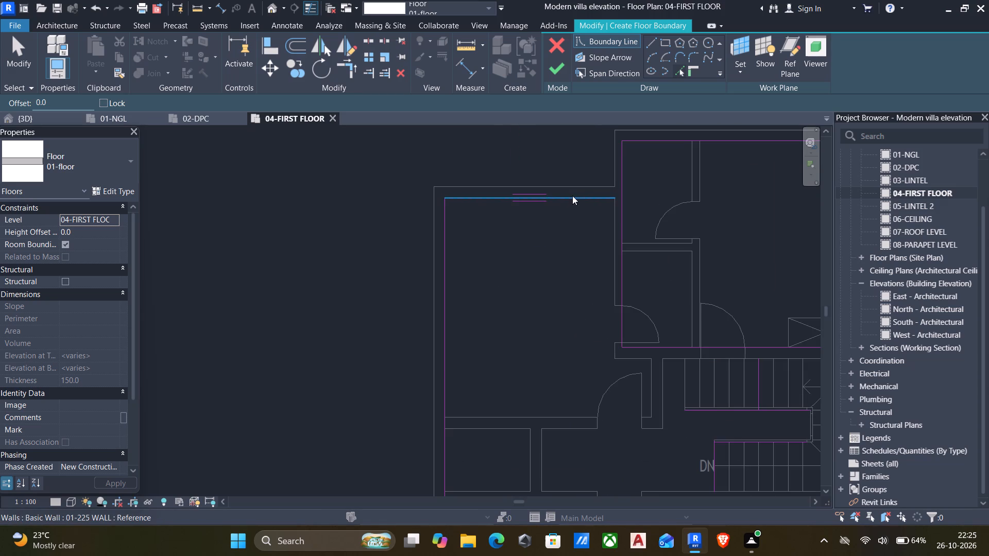
pyautogui.write('tr')
pyautogui.moveTo(575, 200); pyautogui.dragTo(587, 197)
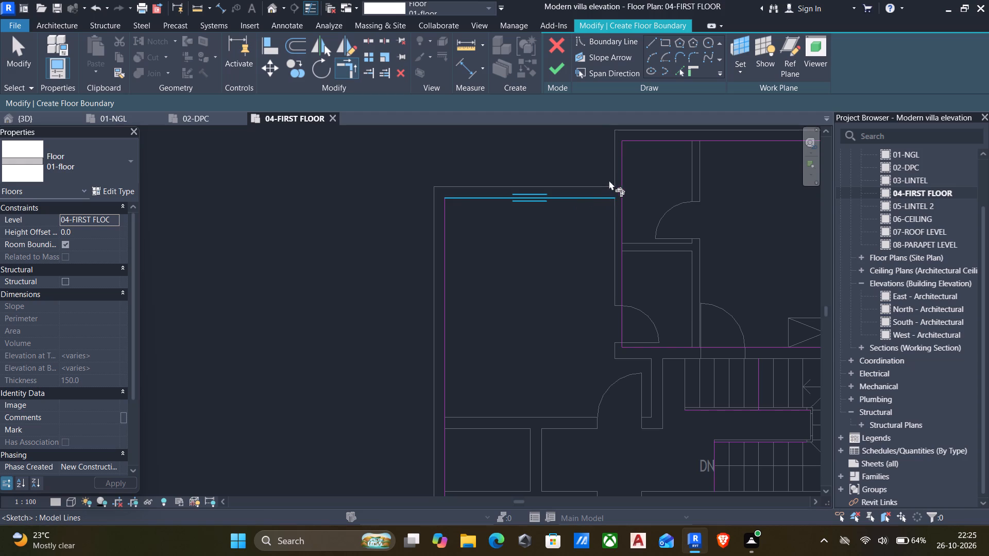
pyautogui.click(622, 163)
# Trim the east wall boundary line into a corner with the line along the stair's north wall, unjoining the conflicting elements.
pyautogui.scroll(-4, 604, 289)
pyautogui.moveTo(637, 285); pyautogui.dragTo(618, 282, button='middle')
pyautogui.scroll(3, 725, 319)
pyautogui.click(738, 299)
pyautogui.scroll(1, 717, 318)
pyautogui.click(717, 318)
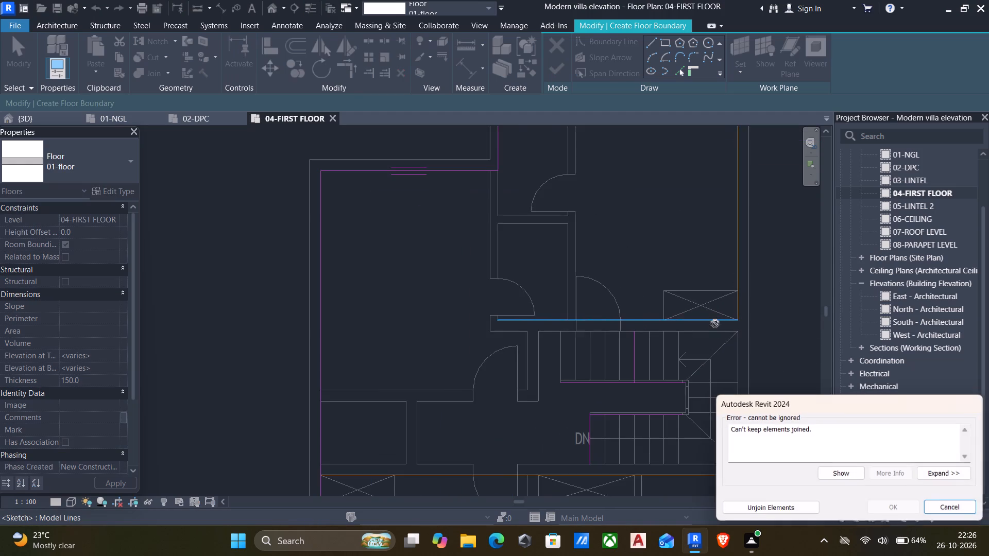
pyautogui.scroll(-4, 714, 330)
pyautogui.click(796, 507)
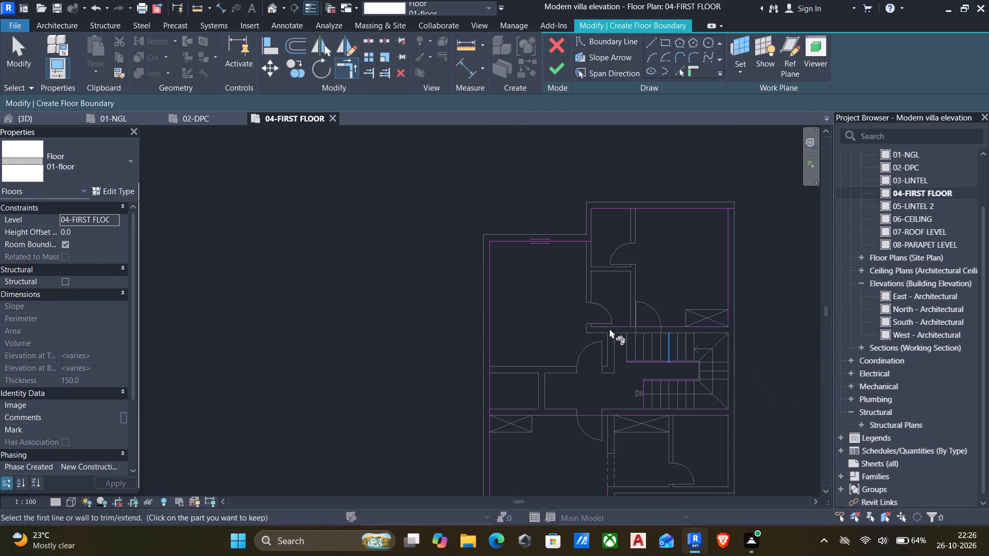
# Trim the upper flight's riser boundary line into corners with the stair's north wall line and the upper flight's inner edge line.
pyautogui.scroll(4, 633, 327)
pyautogui.click(712, 322)
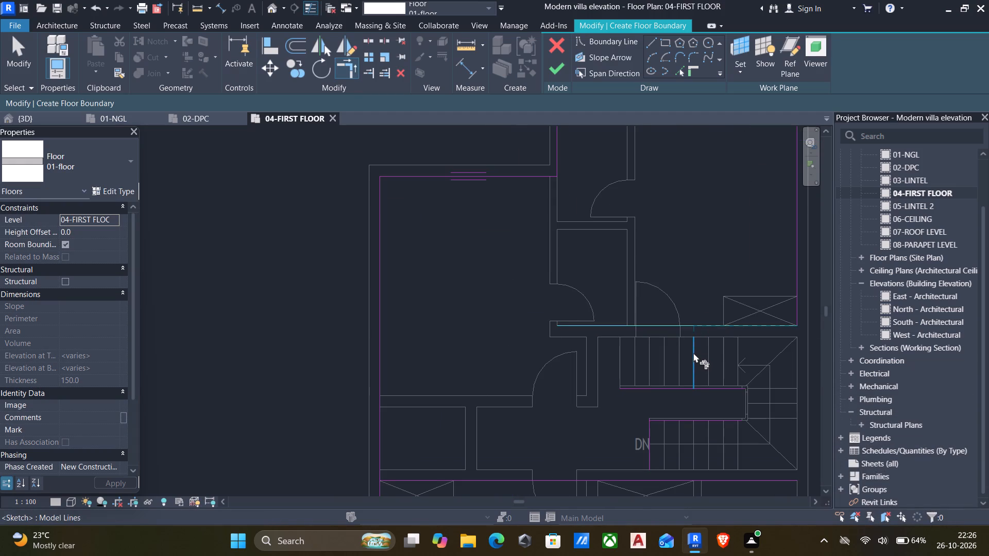
pyautogui.click(693, 353)
pyautogui.scroll(5, 693, 384)
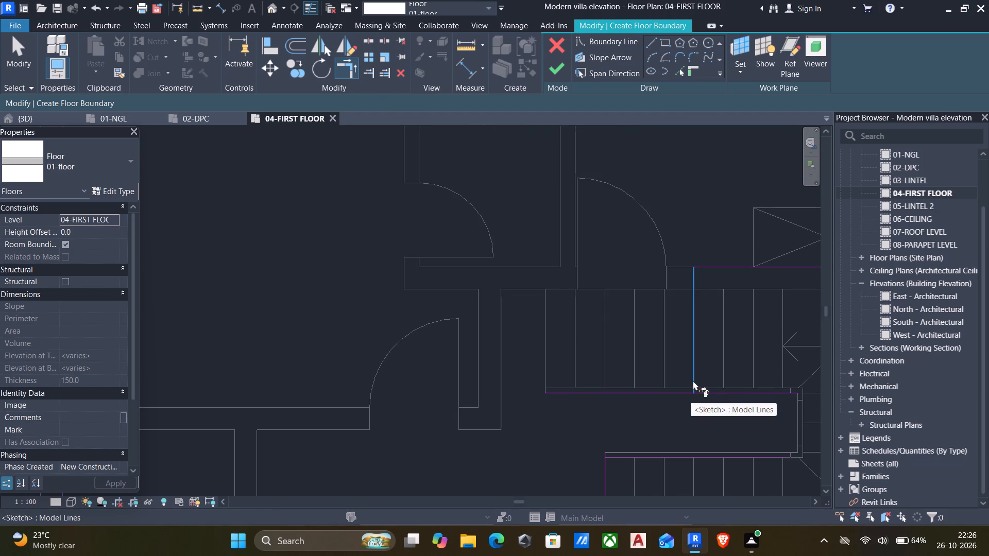
pyautogui.click(694, 380)
pyautogui.click(678, 393)
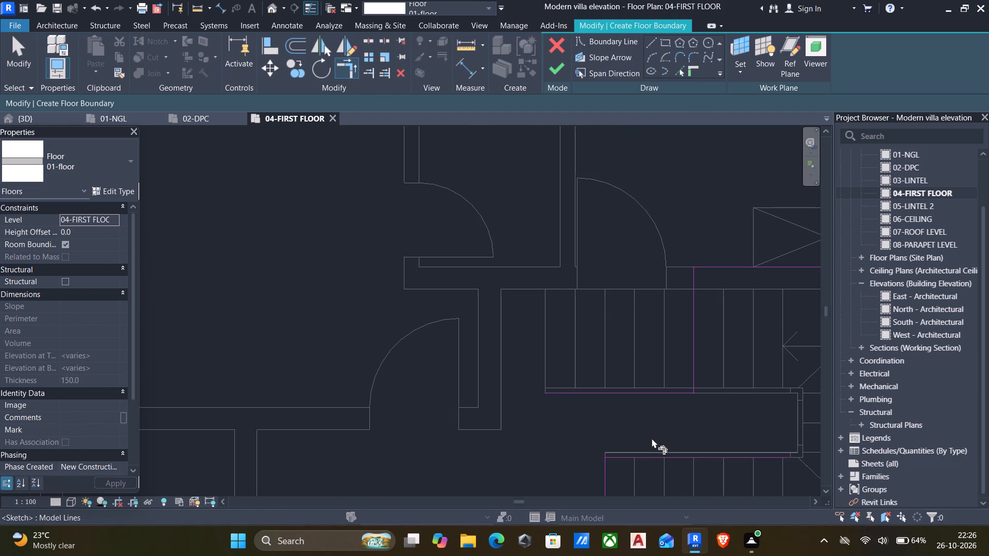
# Trim the lower flight's end boundary line into corners with the upper flight's inner edge line and the stair's south wall line.
pyautogui.click(646, 390)
pyautogui.click(604, 473)
pyautogui.moveTo(656, 409); pyautogui.dragTo(684, 352, button='middle')
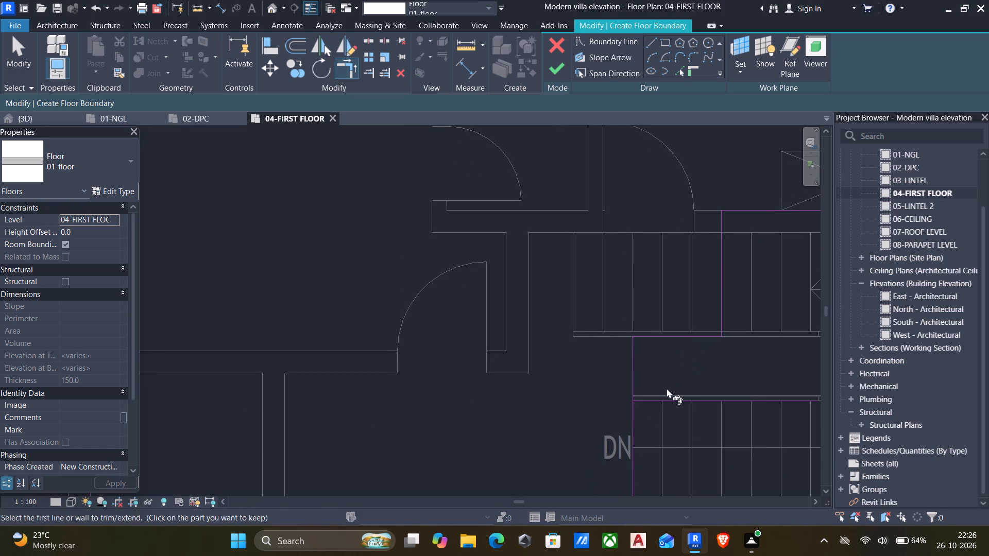
pyautogui.scroll(-7, 650, 405)
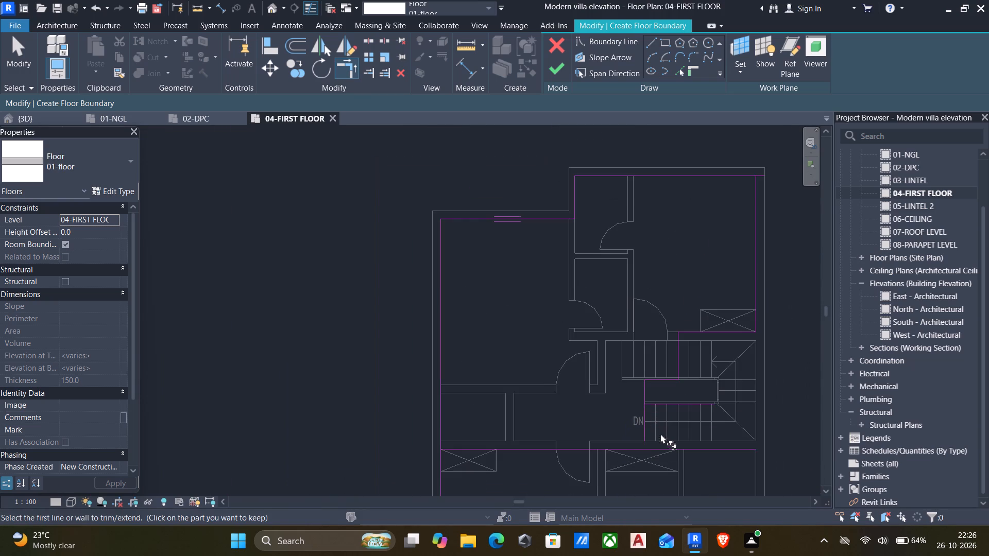
pyautogui.scroll(3, 667, 440)
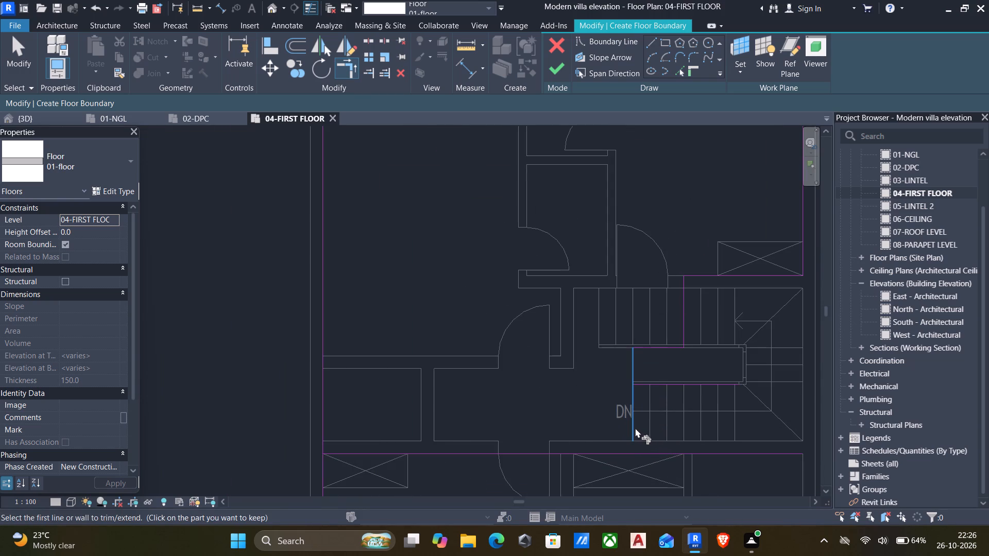
pyautogui.click(635, 428)
pyautogui.click(652, 453)
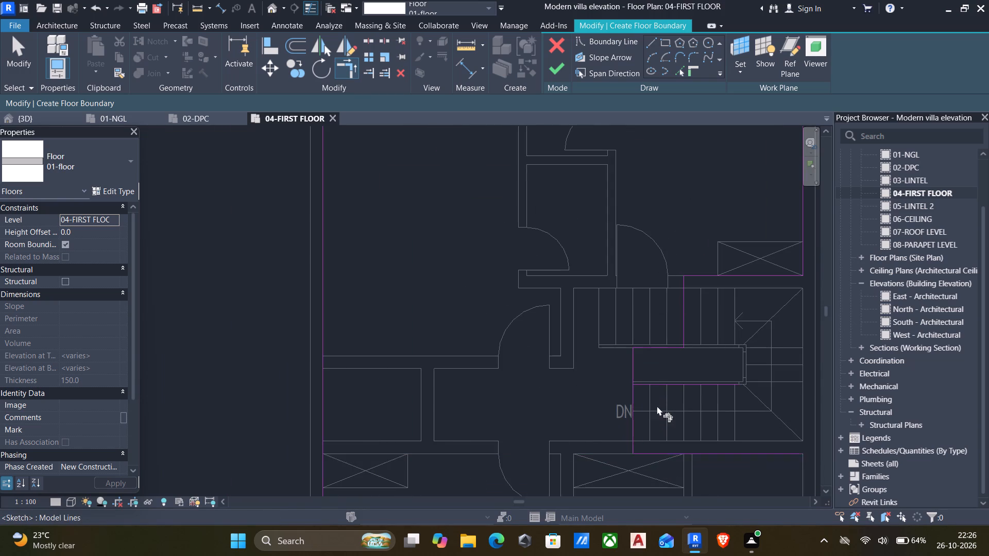
# Draw a boundary line about 1600 mm long on the inner face of the east wall, south of the stair.
pyautogui.scroll(-3, 657, 405)
pyautogui.moveTo(658, 405); pyautogui.dragTo(650, 387, button='middle')
pyautogui.scroll(3, 650, 379)
pyautogui.scroll(-4, 752, 431)
pyautogui.moveTo(760, 450); pyautogui.dragTo(785, 320, button='middle')
pyautogui.moveTo(776, 364); pyautogui.dragTo(734, 375, button='middle')
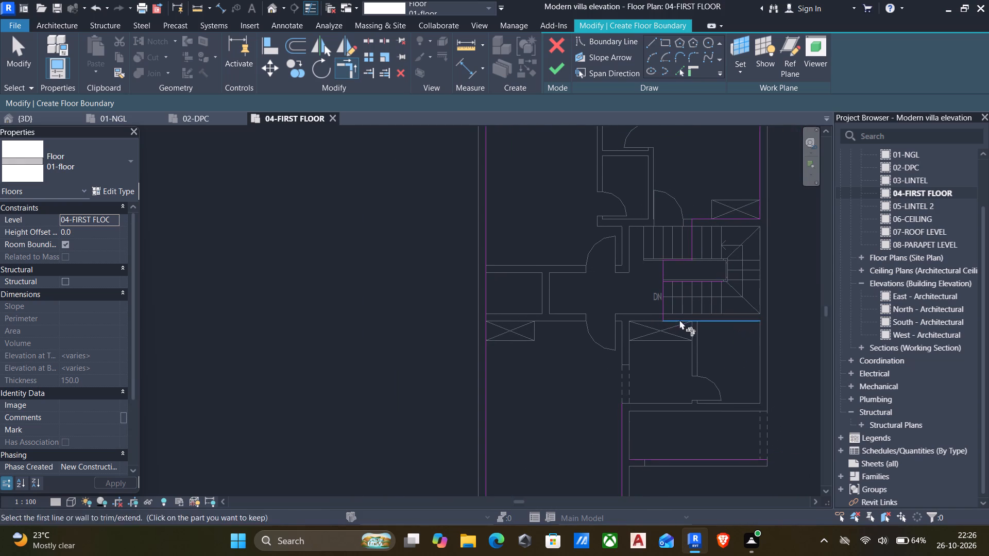
pyautogui.scroll(4, 670, 341)
pyautogui.scroll(-3, 671, 297)
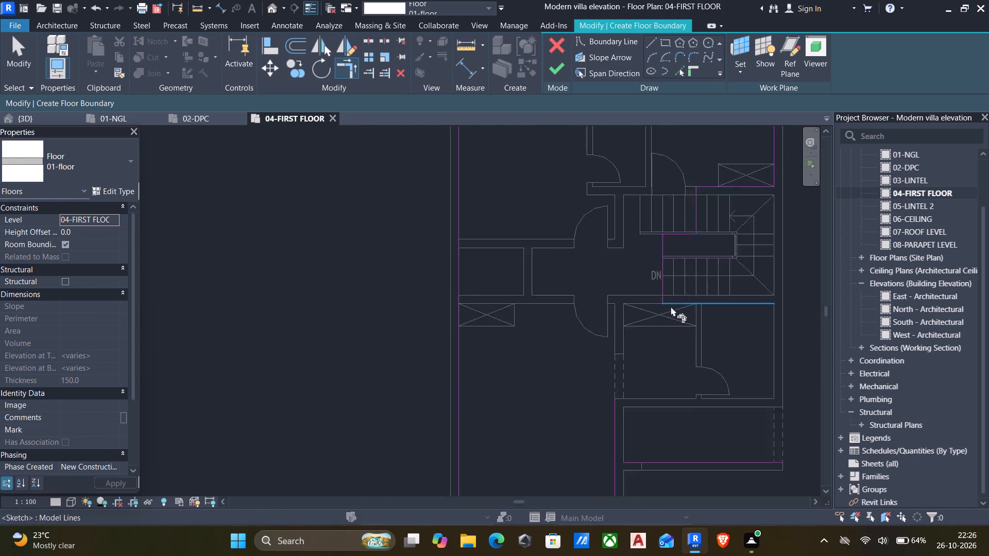
pyautogui.scroll(-1, 671, 306)
pyautogui.moveTo(671, 314); pyautogui.dragTo(643, 324, button='middle')
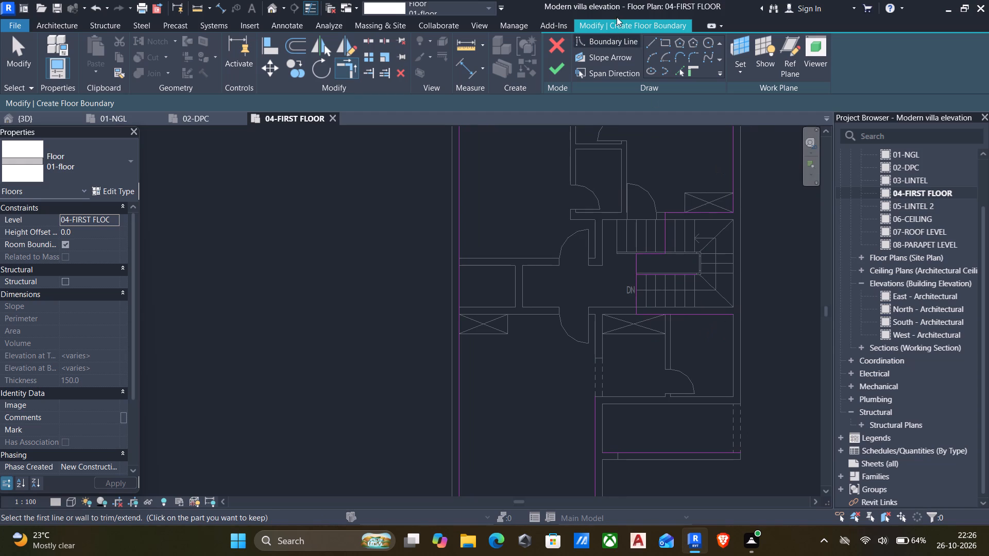
pyautogui.click(674, 69)
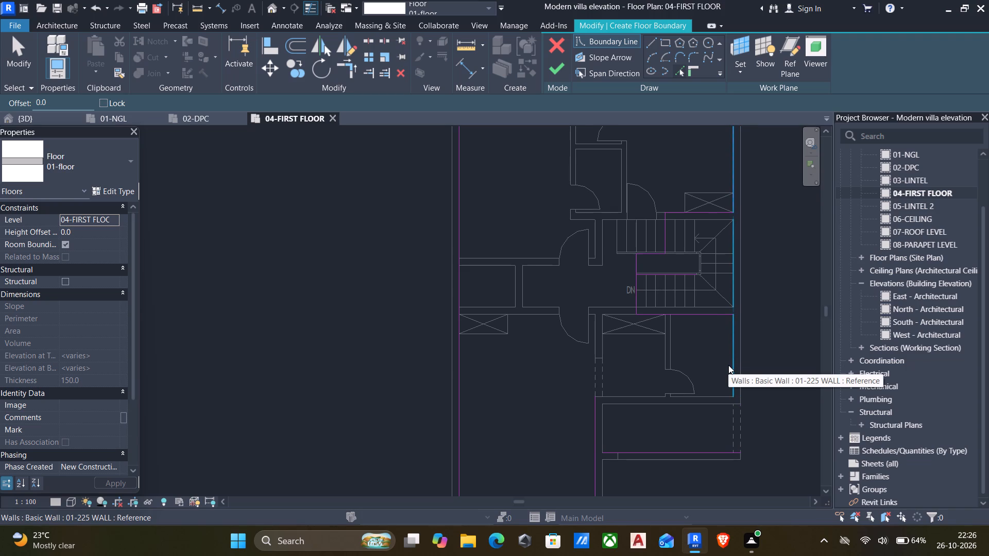
pyautogui.click(650, 46)
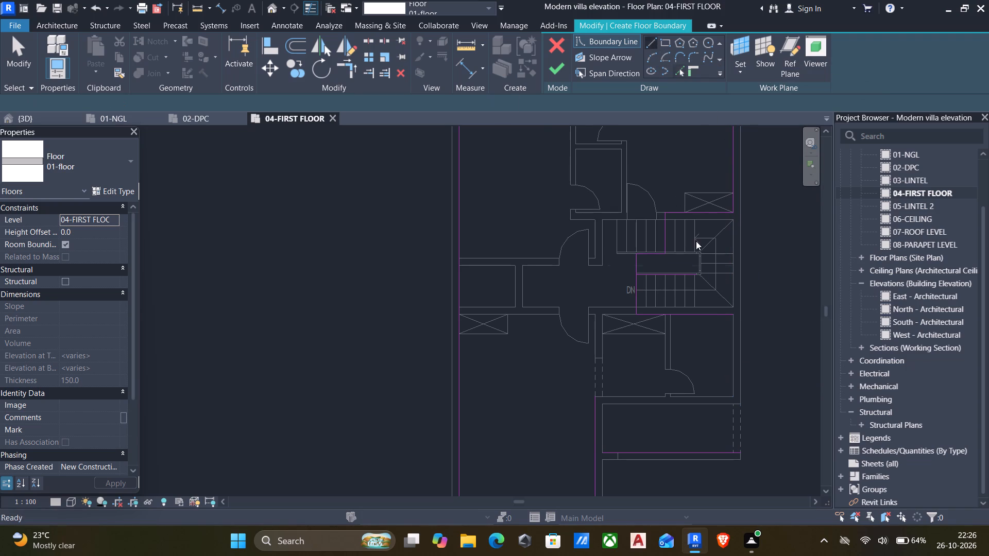
pyautogui.scroll(3, 753, 359)
pyautogui.click(722, 328)
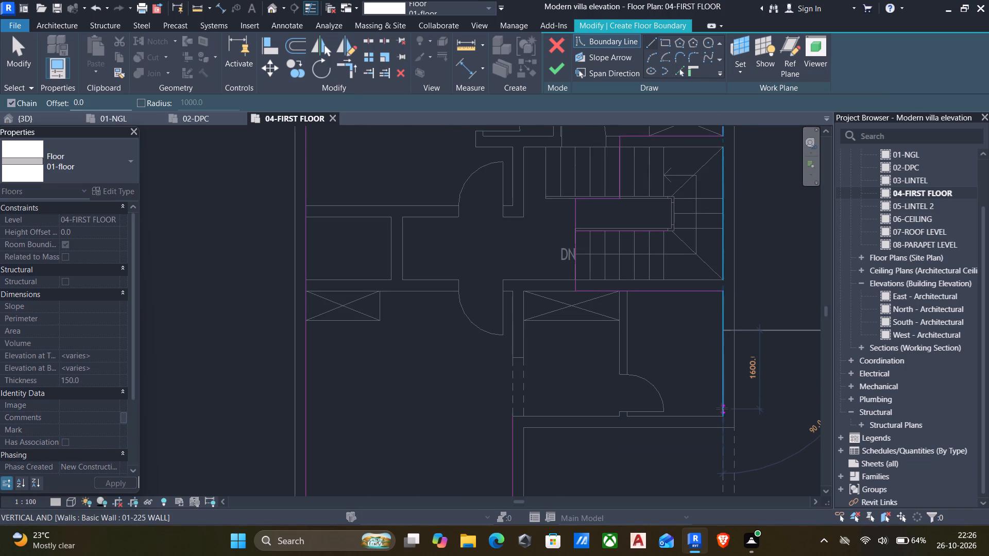
pyautogui.click(722, 408)
pyautogui.press('Escape')
# Extend the new east wall boundary line into a corner with the line along the stair's south wall.
pyautogui.press('t')
pyautogui.press('r')
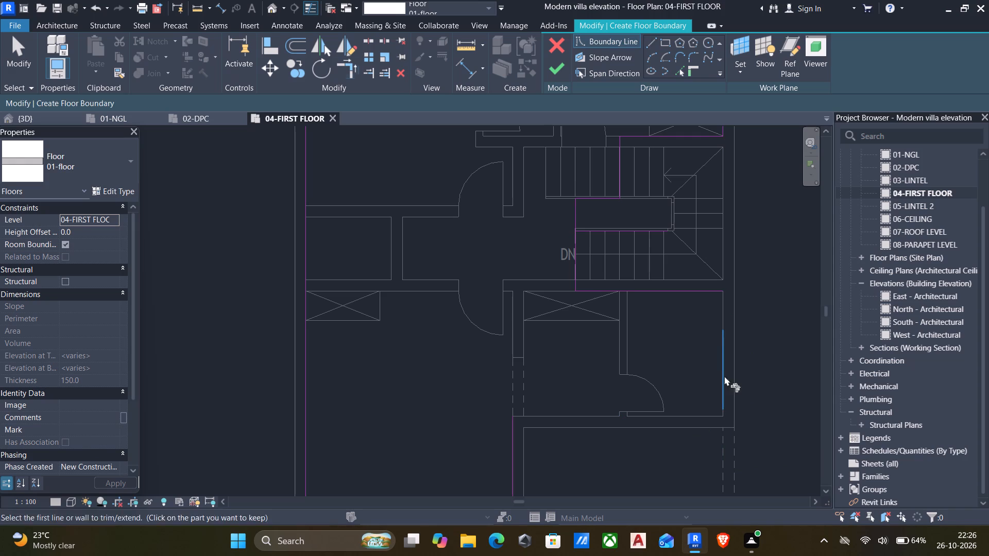
pyautogui.click(695, 288)
pyautogui.click(723, 351)
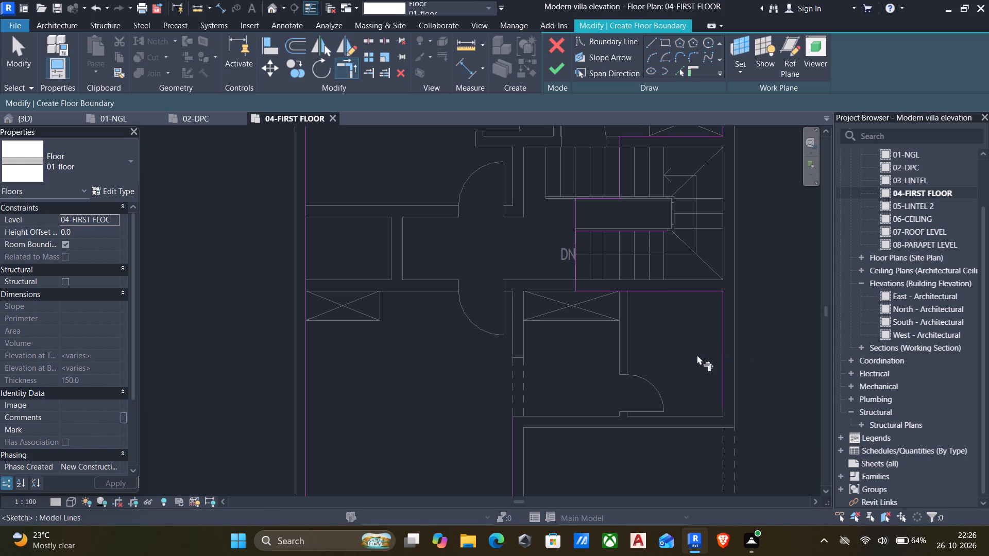
# Trim the balcony's south boundary line into corners with the east wall line and the large south-west room's east wall line.
pyautogui.scroll(-4, 696, 355)
pyautogui.moveTo(696, 357); pyautogui.dragTo(697, 343, button='middle')
pyautogui.scroll(5, 639, 255)
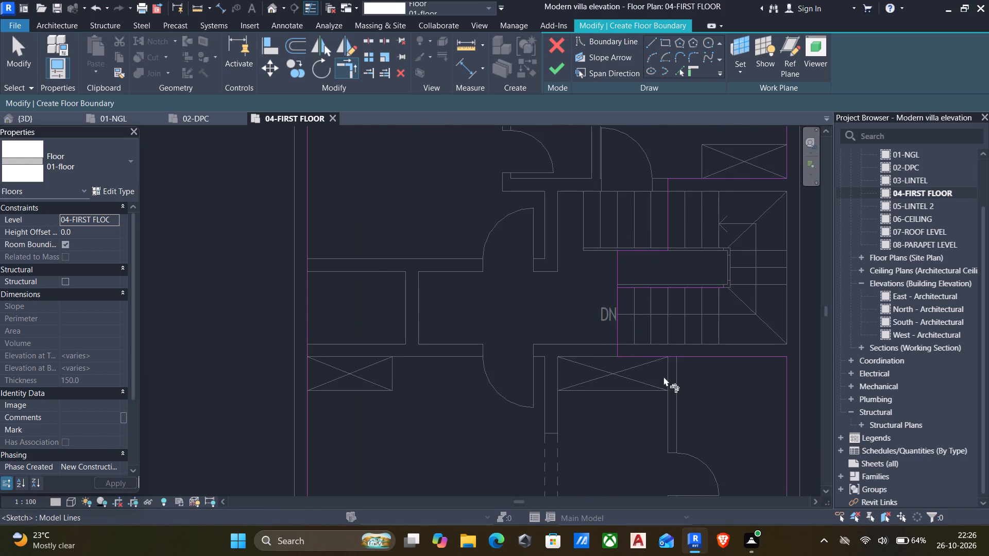
pyautogui.scroll(1, 665, 373)
pyautogui.scroll(-6, 671, 366)
pyautogui.moveTo(680, 396); pyautogui.dragTo(684, 299, button='middle')
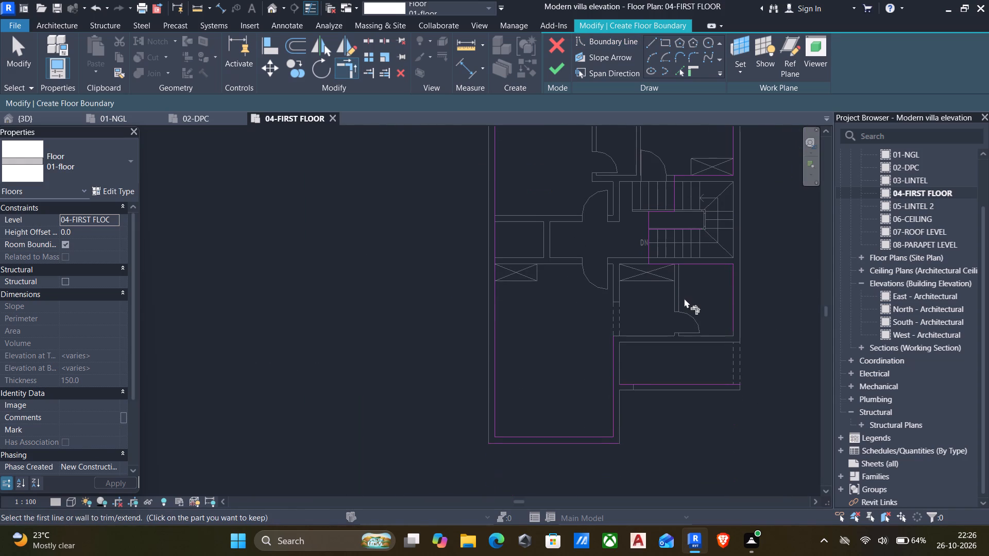
pyautogui.scroll(2, 705, 333)
pyautogui.scroll(1, 743, 310)
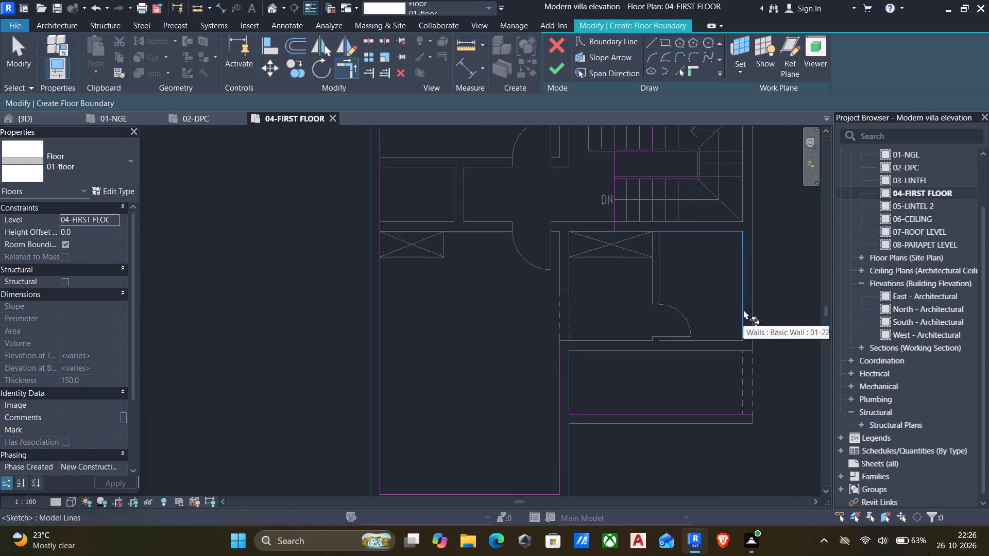
pyautogui.click(743, 310)
pyautogui.click(721, 417)
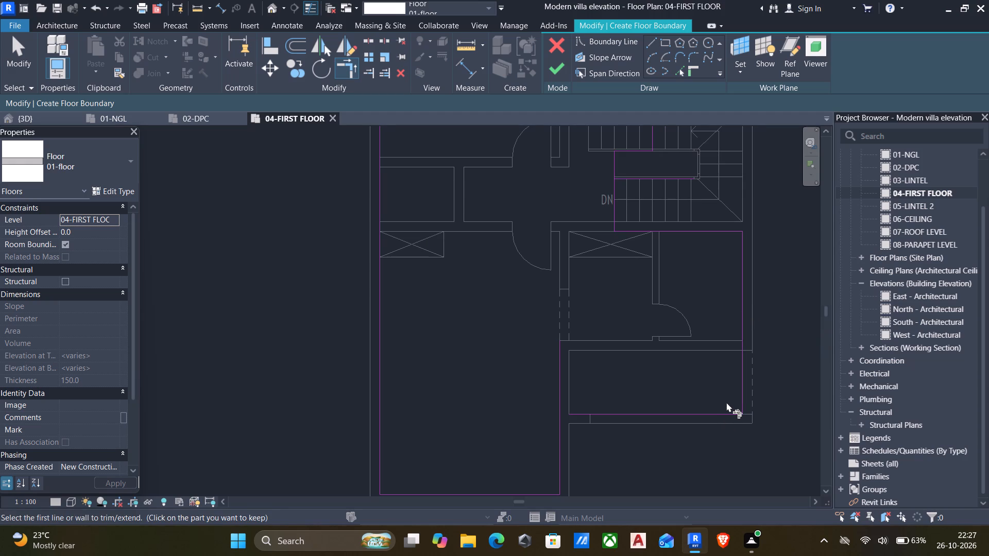
pyautogui.click(602, 413)
pyautogui.click(558, 450)
# Delete the stray boundary line on the outer face of the large south-west room's south wall.
pyautogui.scroll(-4, 566, 441)
pyautogui.moveTo(567, 444); pyautogui.dragTo(629, 384, button='middle')
pyautogui.scroll(3, 618, 418)
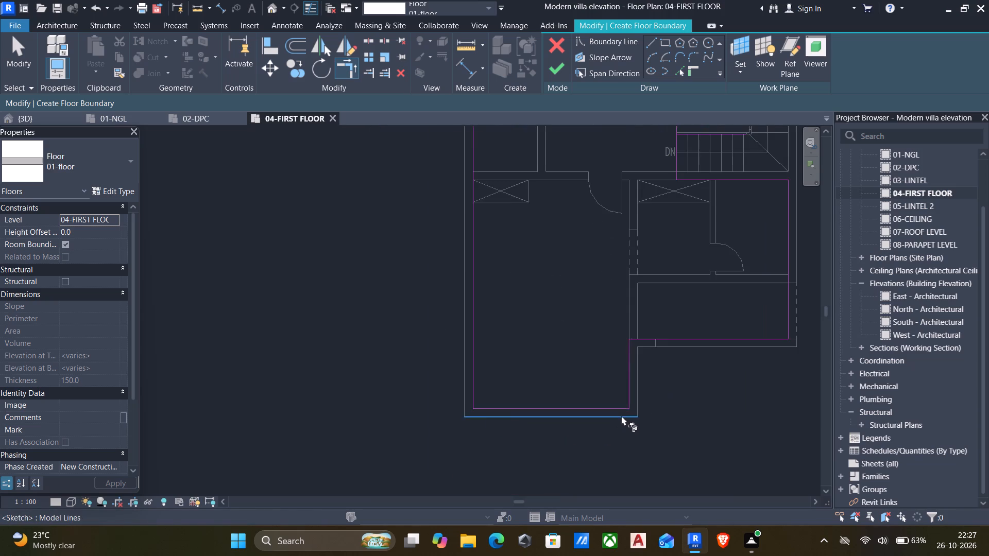
pyautogui.scroll(1, 581, 409)
pyautogui.scroll(-5, 518, 400)
pyautogui.moveTo(538, 399); pyautogui.dragTo(542, 461, button='middle')
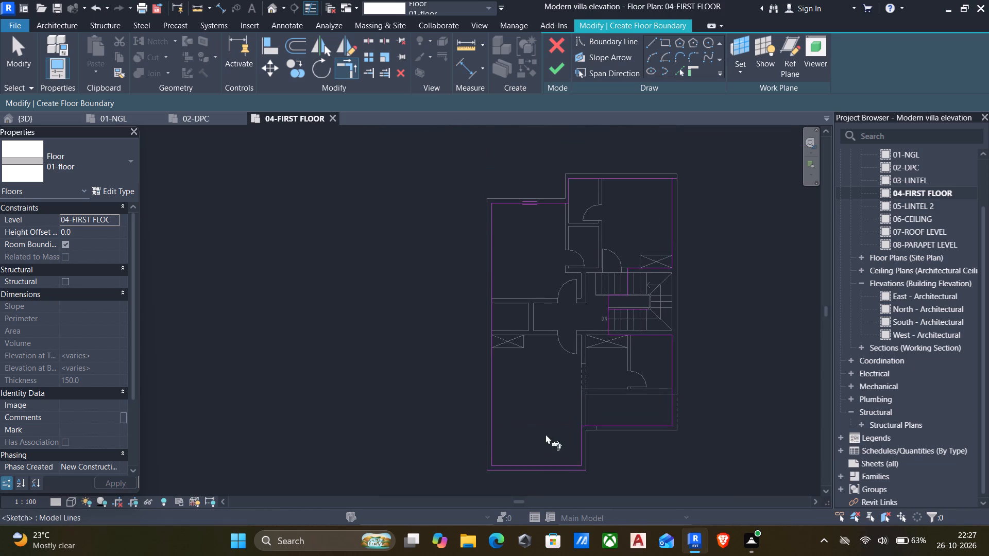
pyautogui.scroll(-1, 540, 415)
pyautogui.moveTo(540, 415); pyautogui.dragTo(551, 362, button='middle')
pyautogui.press('Escape')
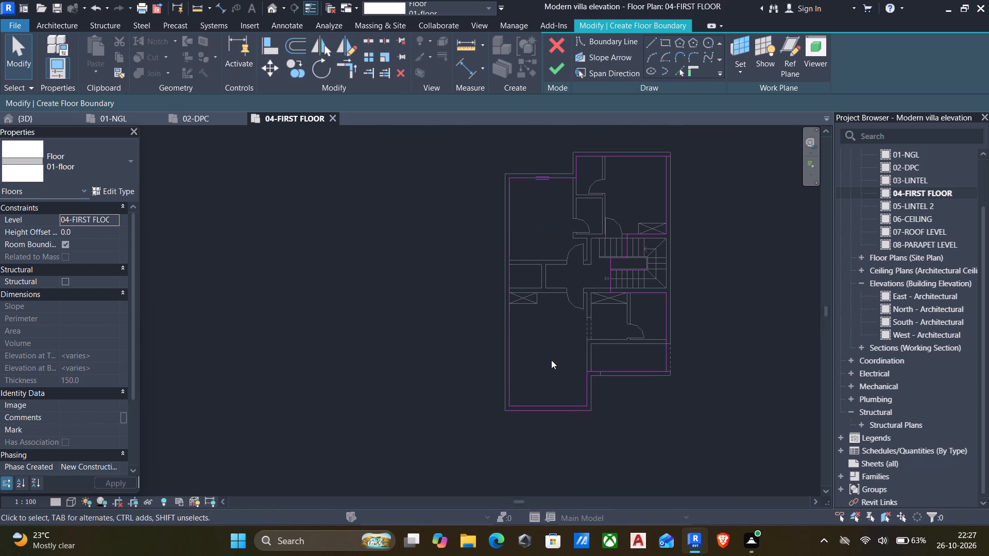
pyautogui.click(522, 416)
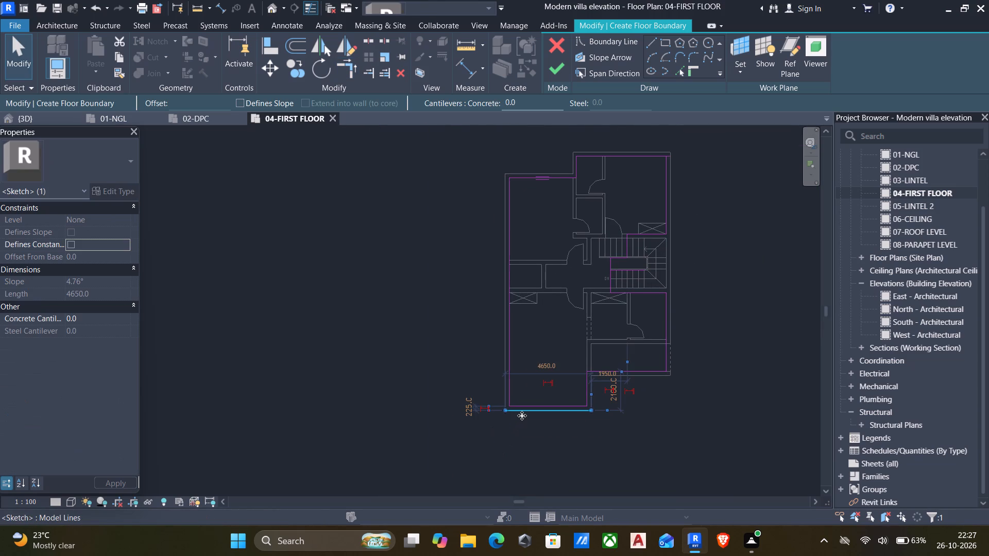
pyautogui.press('Delete')
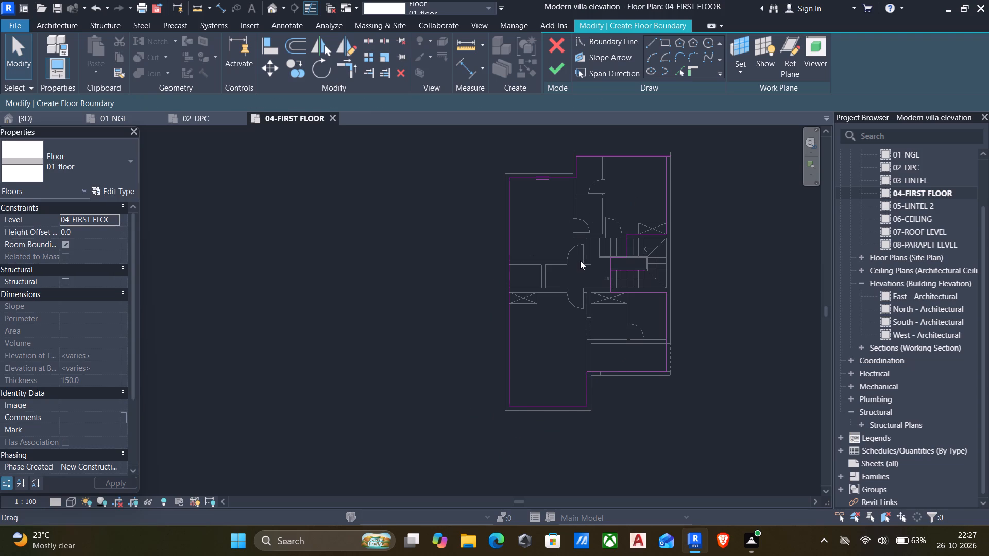
# Delete the leftover boundary line along the lower flight's inner edge.
pyautogui.click(624, 269)
pyautogui.press('Delete')
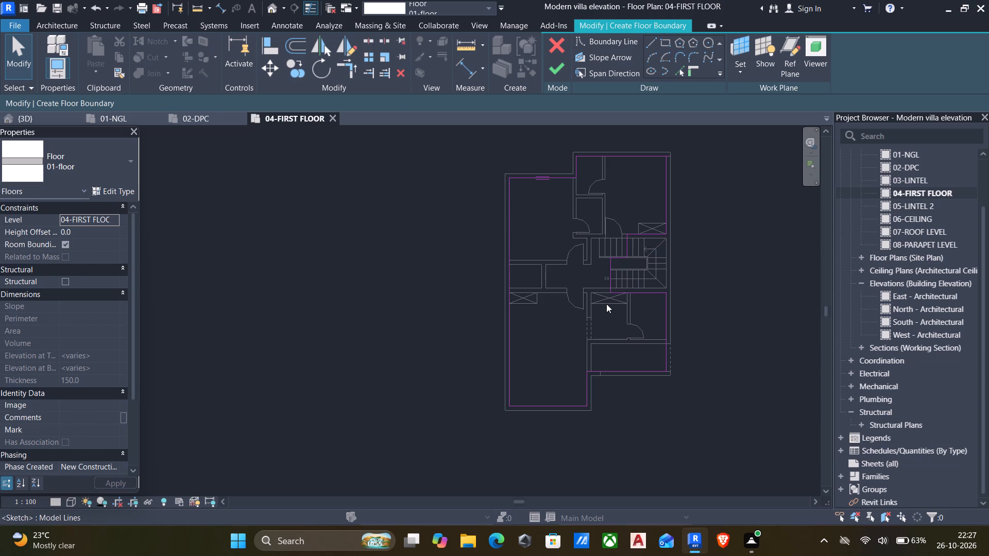
# Finish the floor boundary sketch.
pyautogui.click(553, 72)
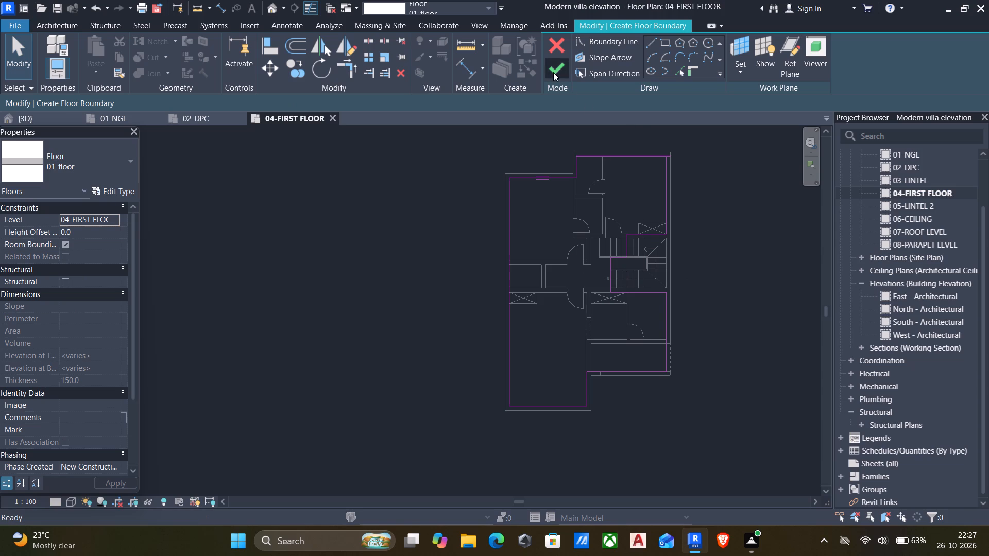
# Trim the north boundary line and the east wall boundary line into a corner at the north-east room.
pyautogui.click(930, 509)
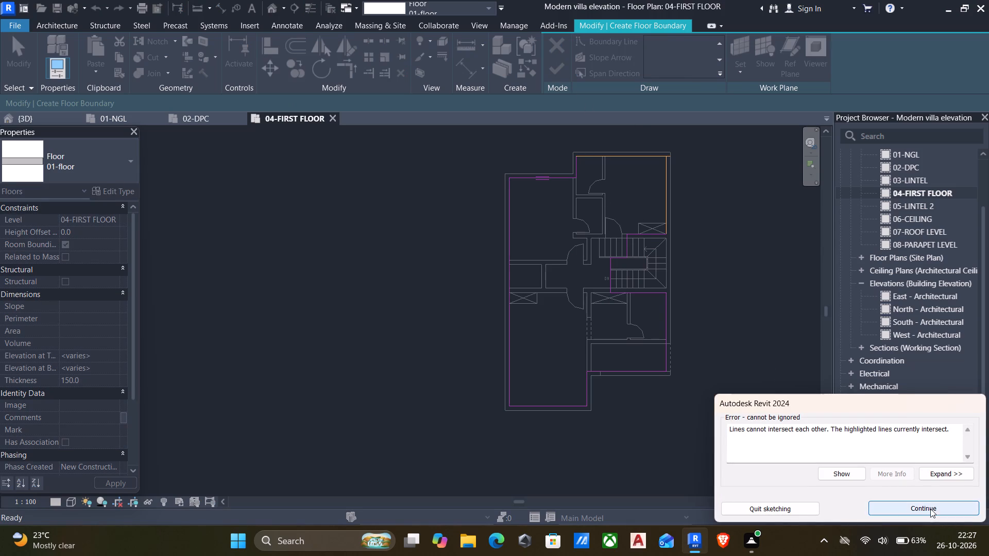
pyautogui.moveTo(653, 260); pyautogui.dragTo(619, 355, button='middle')
pyautogui.press('t')
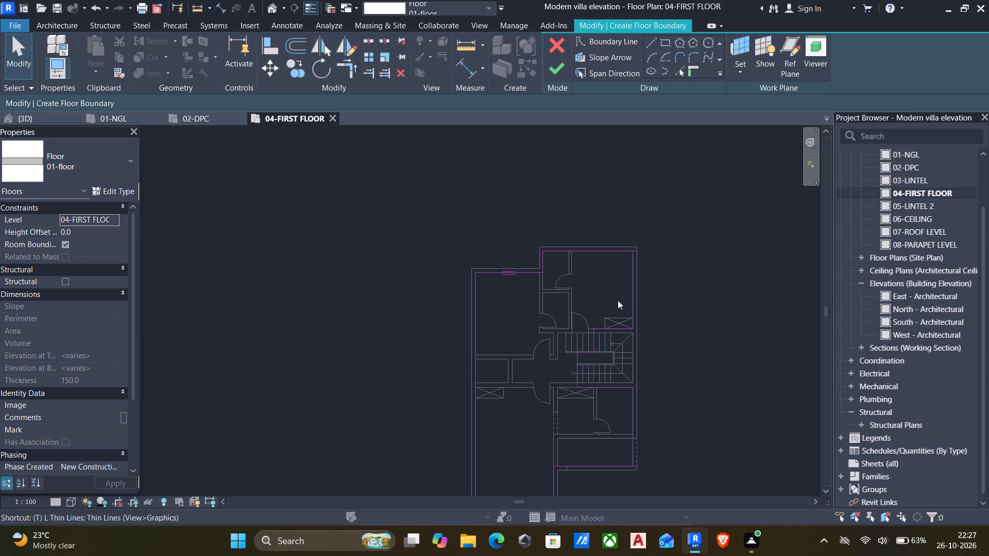
pyautogui.press('r')
pyautogui.click(605, 256)
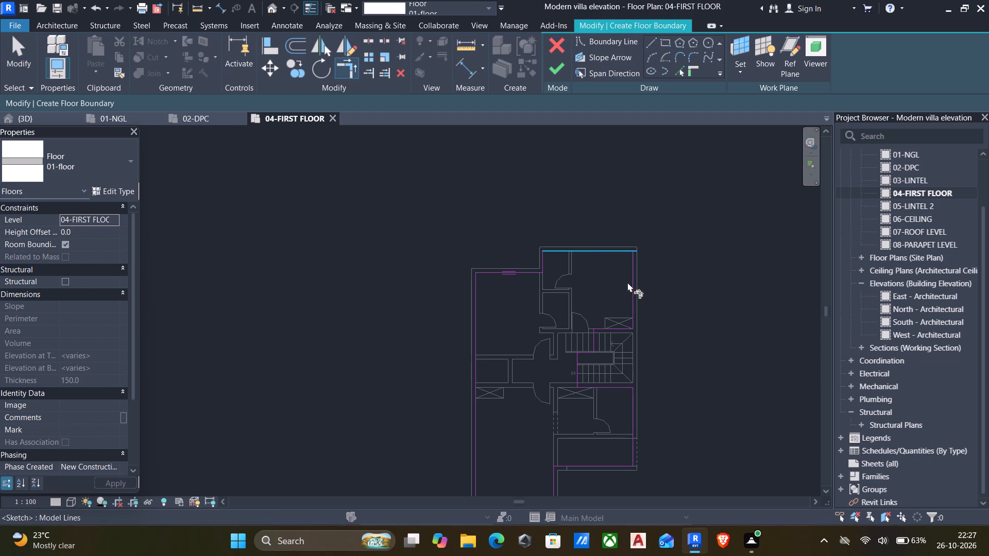
pyautogui.click(629, 284)
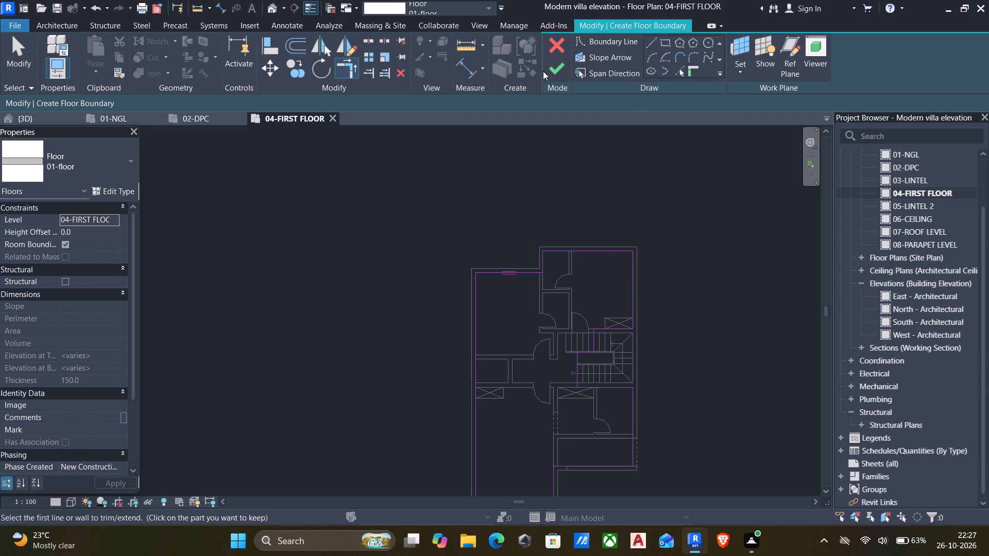
# Finish the floor boundary sketch without attaching the walls to the floor's underside.
pyautogui.click(554, 71)
pyautogui.click(572, 276)
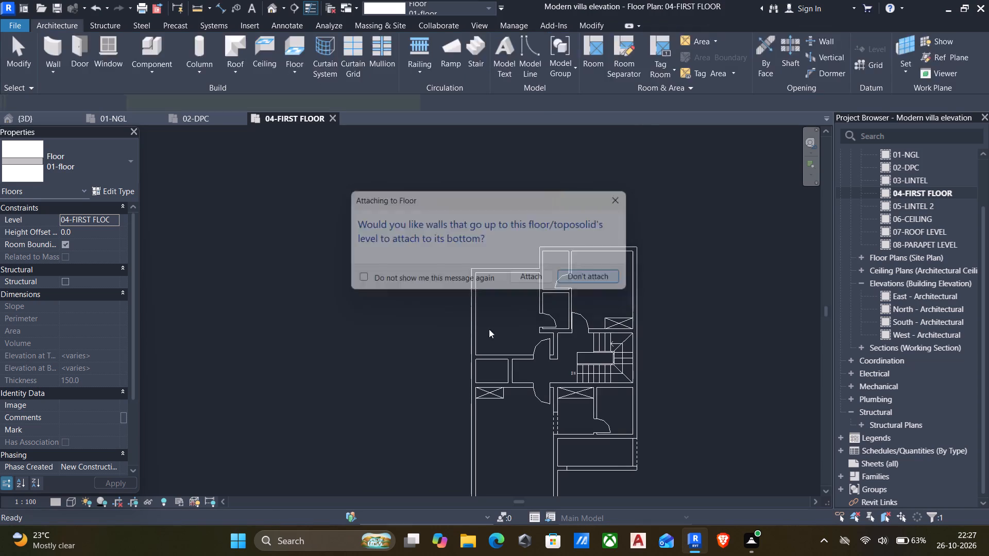
pyautogui.scroll(-2, 448, 357)
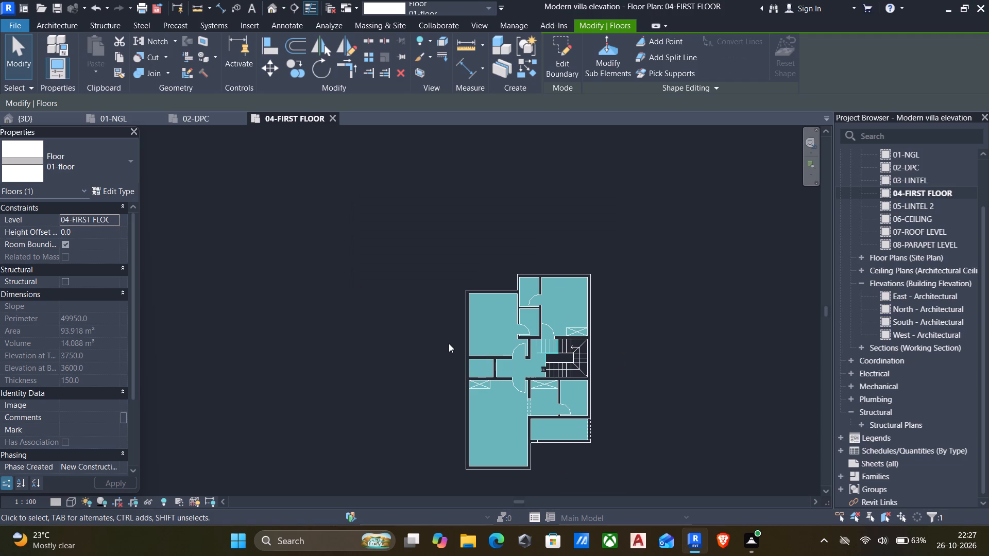
pyautogui.click(298, 301)
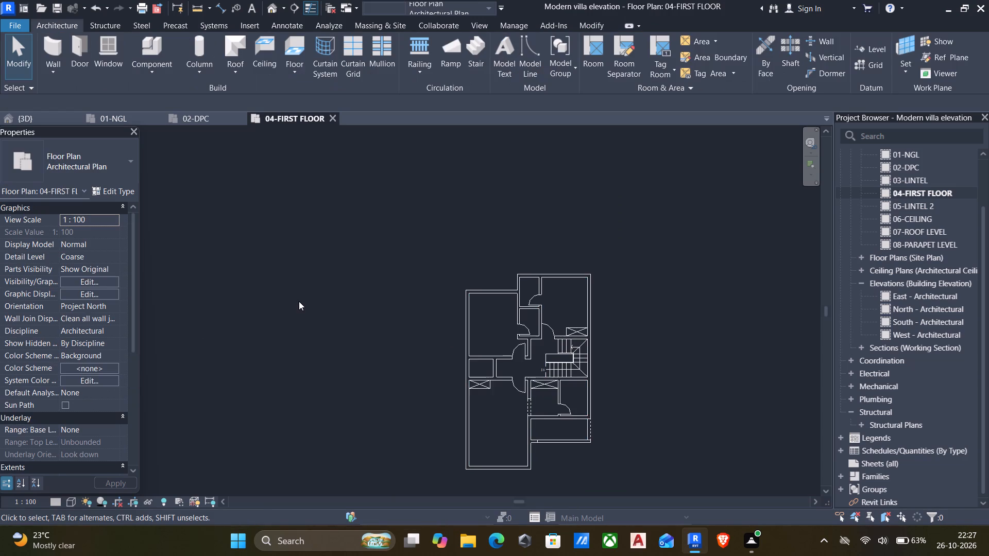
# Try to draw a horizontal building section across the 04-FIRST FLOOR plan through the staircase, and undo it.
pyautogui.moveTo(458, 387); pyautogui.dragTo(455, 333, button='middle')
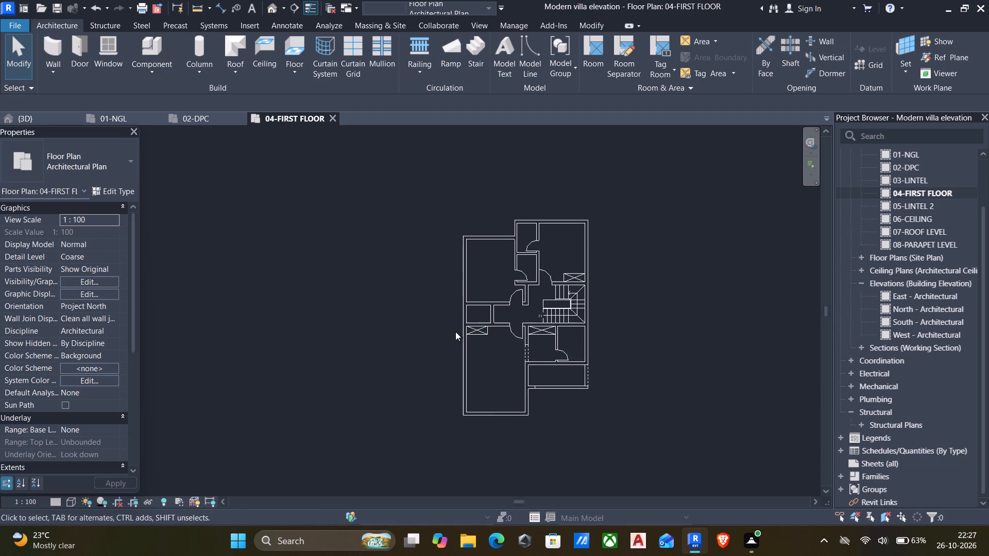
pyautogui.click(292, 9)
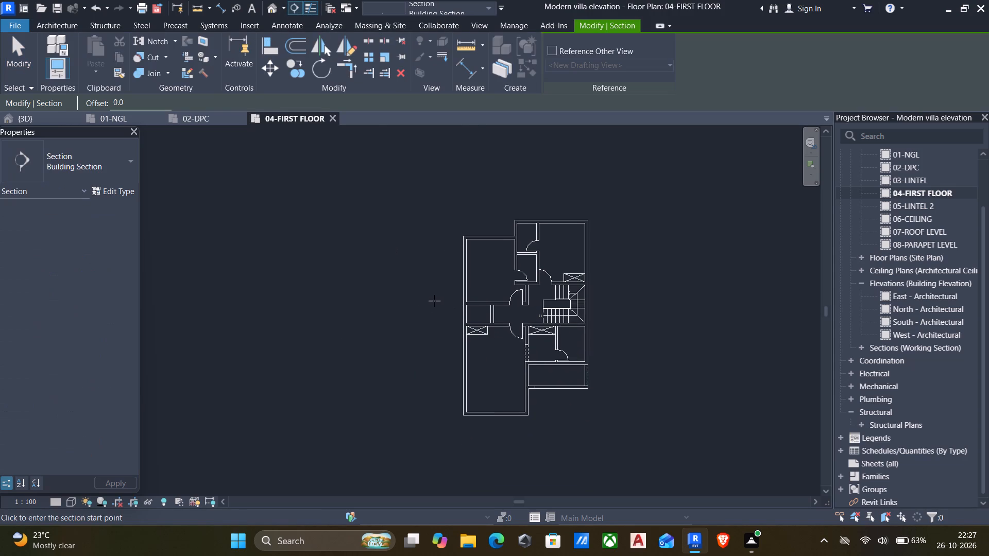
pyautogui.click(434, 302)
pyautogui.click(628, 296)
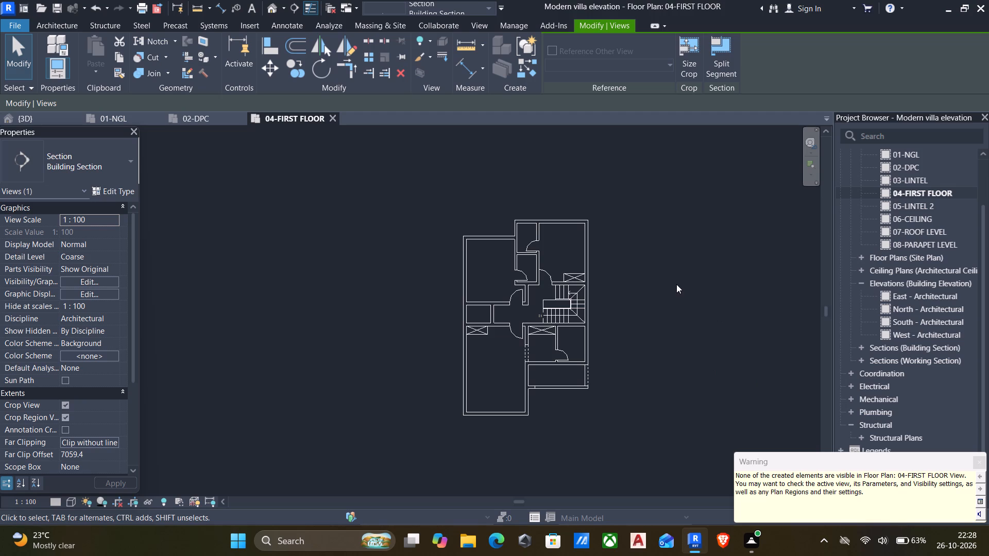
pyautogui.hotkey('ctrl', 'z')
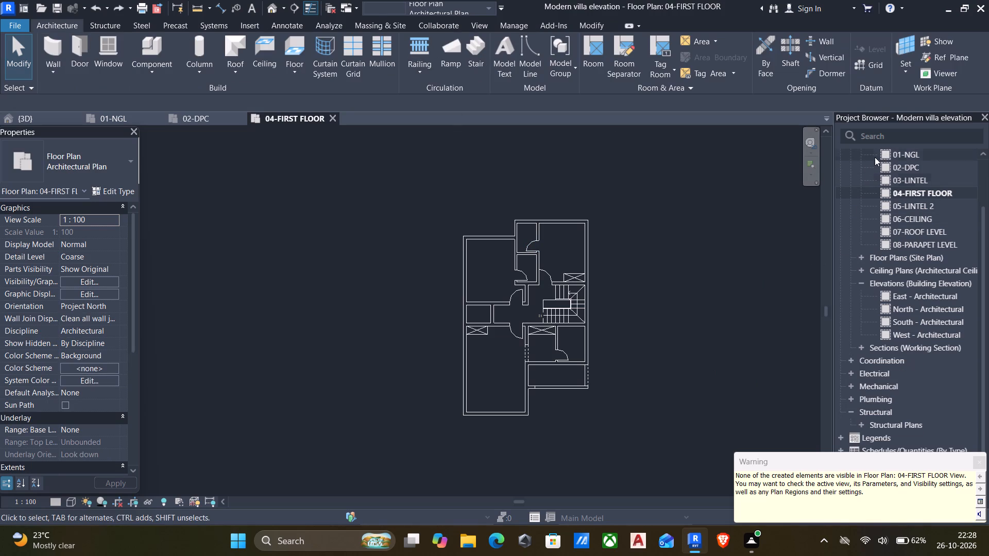
# Check the 02-DPC and 01-NGL floor plans and the project's view list, and return to the 04-FIRST FLOOR plan.
pyautogui.doubleClick(884, 167)
pyautogui.doubleClick(887, 149)
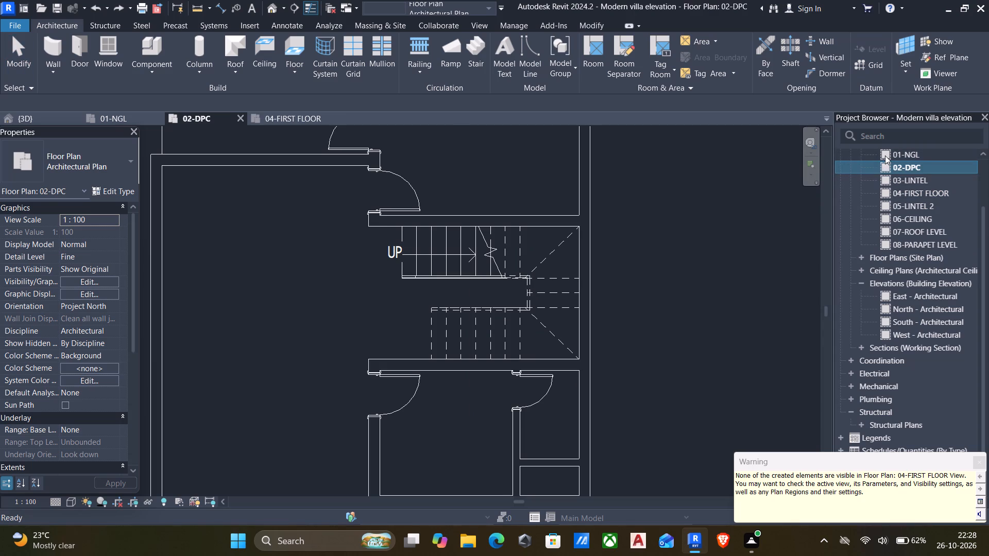
pyautogui.doubleClick(885, 155)
pyautogui.scroll(-3, 814, 205)
pyautogui.scroll(5, 888, 208)
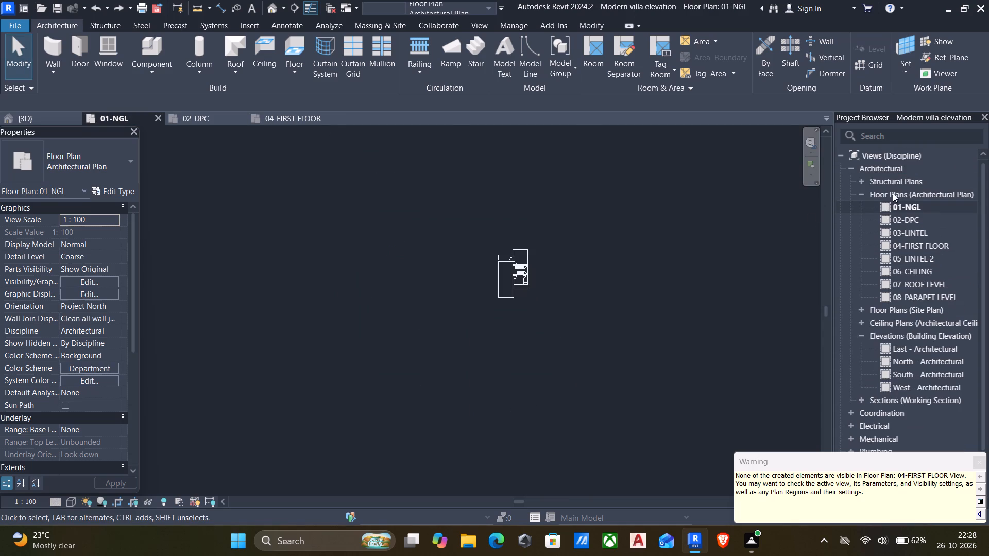
pyautogui.scroll(3, 889, 218)
pyautogui.scroll(-3, 890, 257)
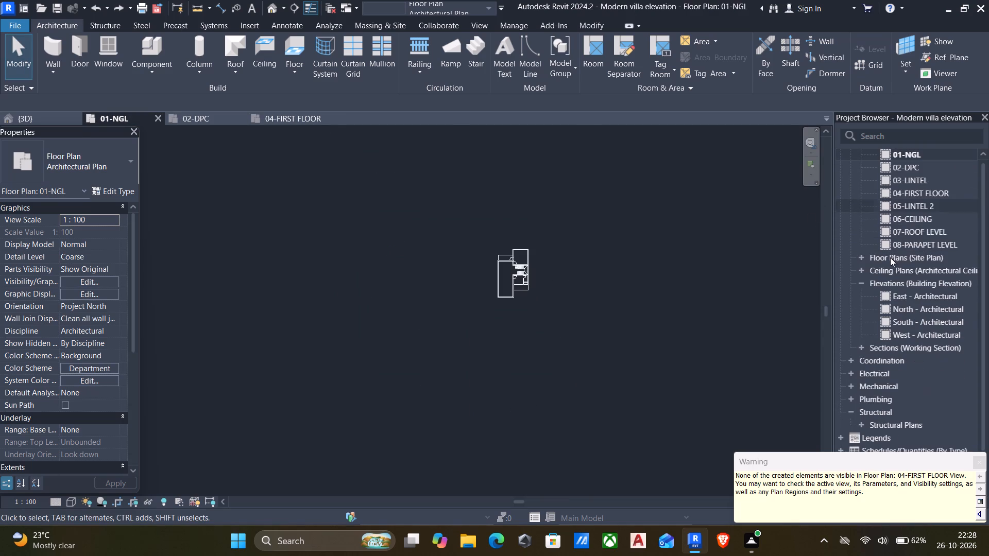
pyautogui.scroll(-2, 890, 257)
pyautogui.scroll(4, 911, 212)
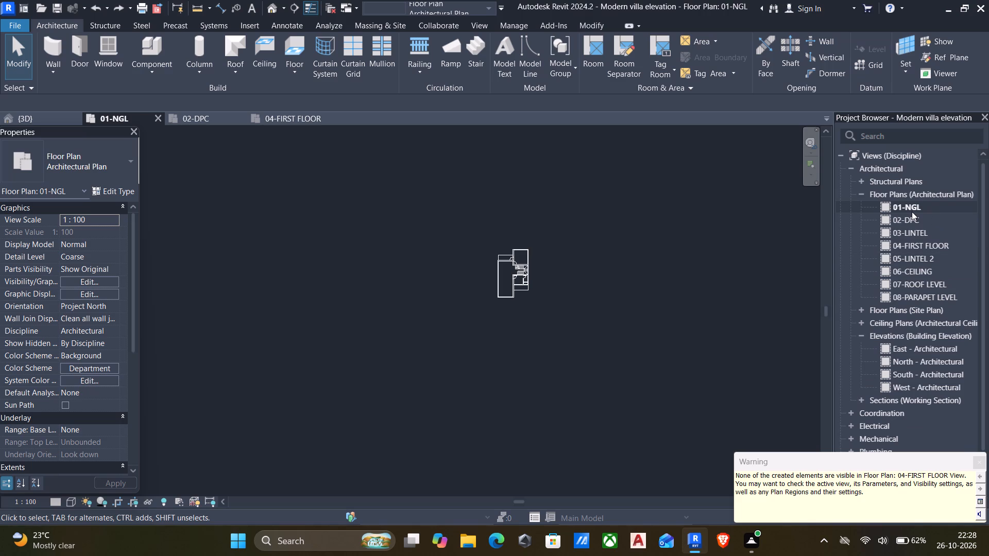
pyautogui.scroll(-6, 912, 212)
pyautogui.scroll(12, 912, 213)
pyautogui.scroll(-2, 912, 213)
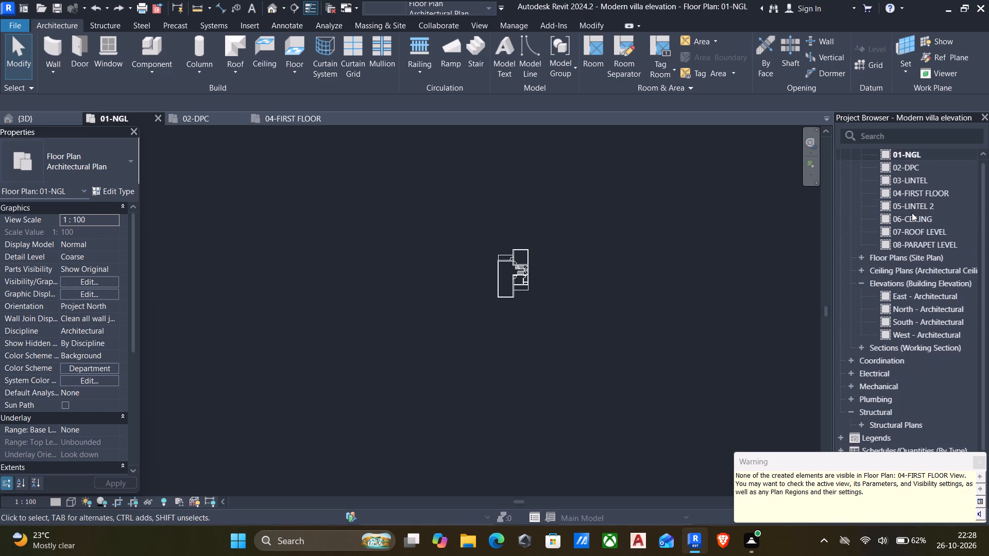
pyautogui.scroll(4, 905, 218)
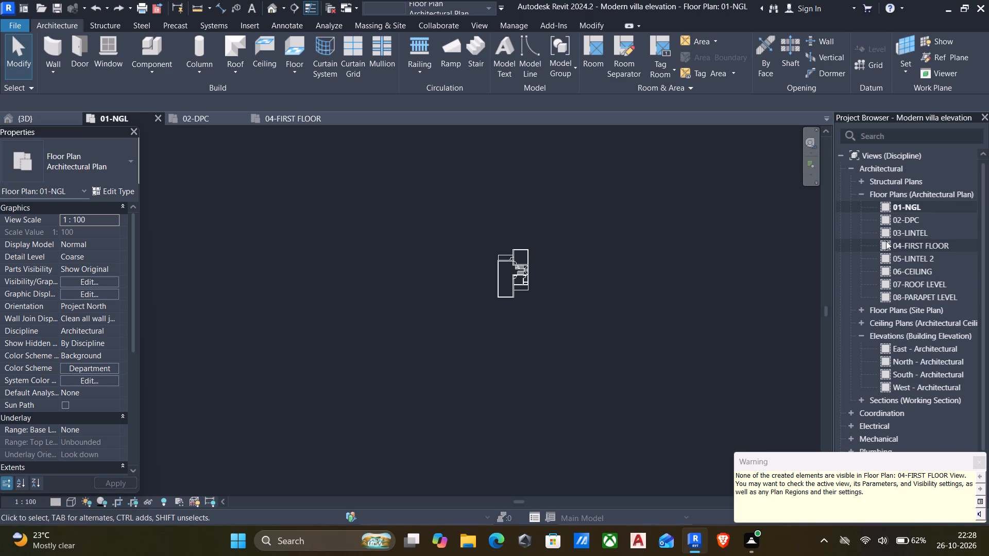
pyautogui.doubleClick(888, 246)
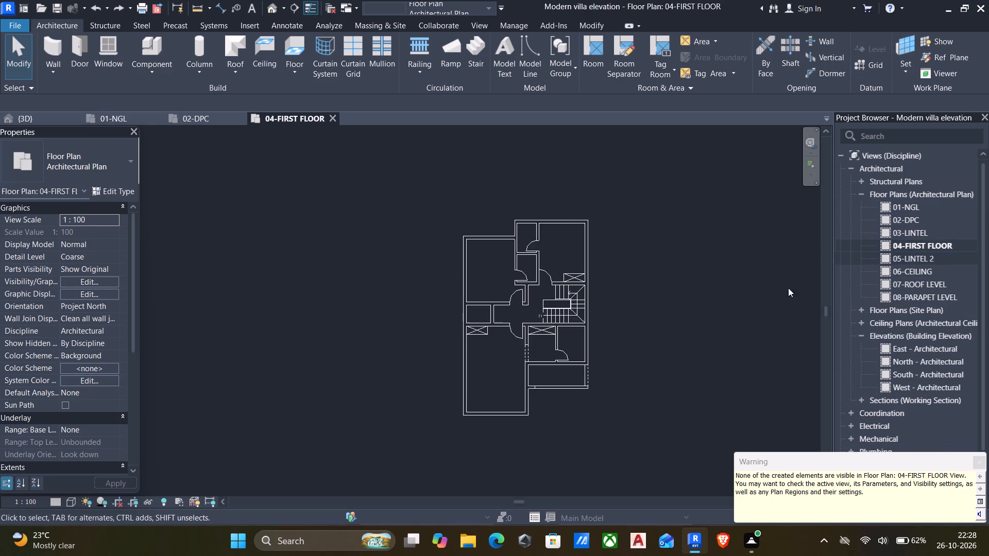
# Reveal the hidden elements in the 04-FIRST FLOOR plan to examine them, and leave the reveal mode.
pyautogui.scroll(4, 494, 283)
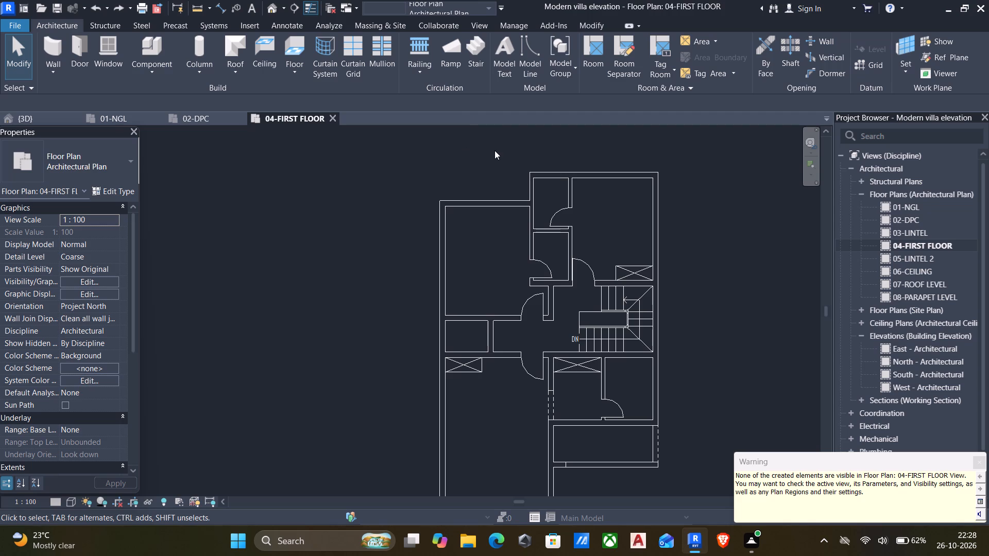
pyautogui.write('hh')
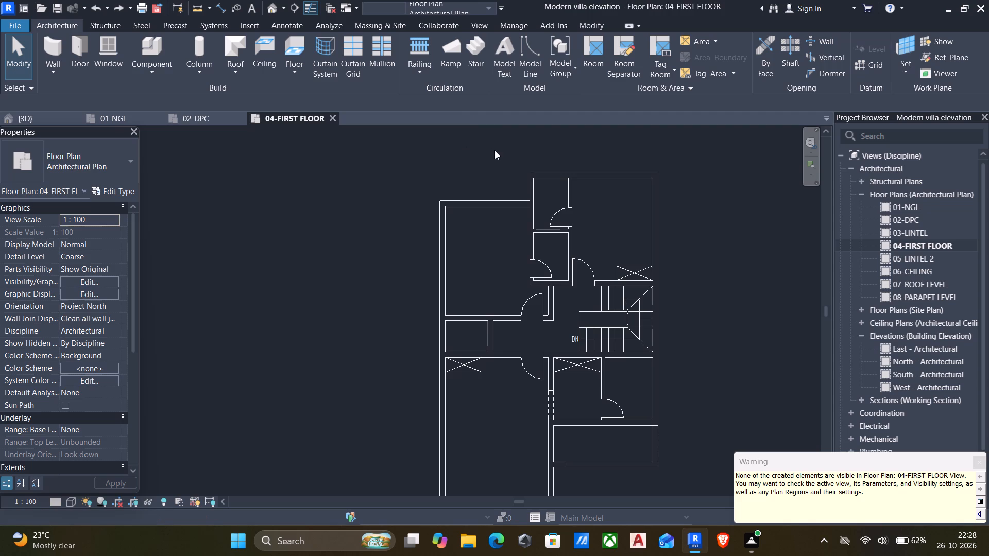
pyautogui.scroll(-6, 471, 236)
pyautogui.moveTo(445, 289); pyautogui.dragTo(441, 270, button='middle')
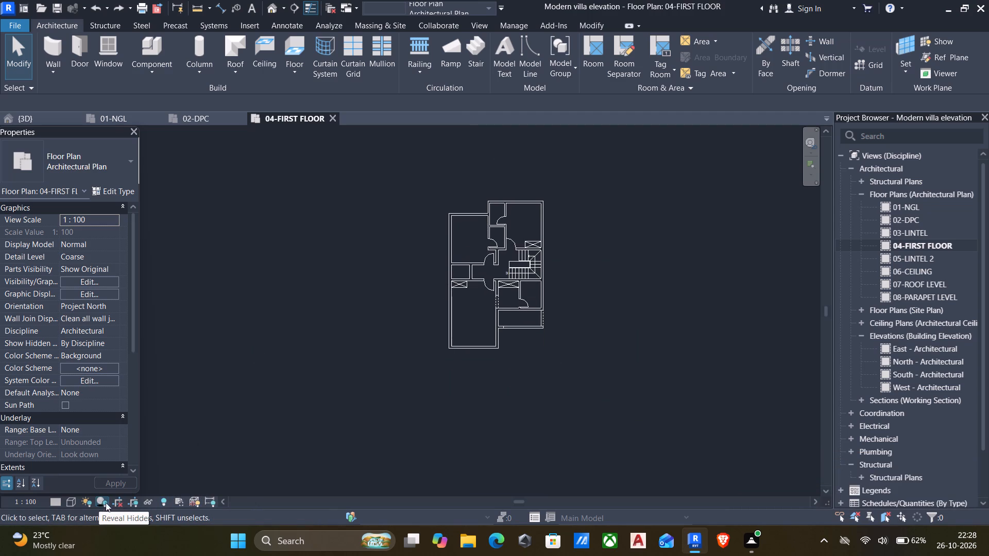
pyautogui.click(163, 505)
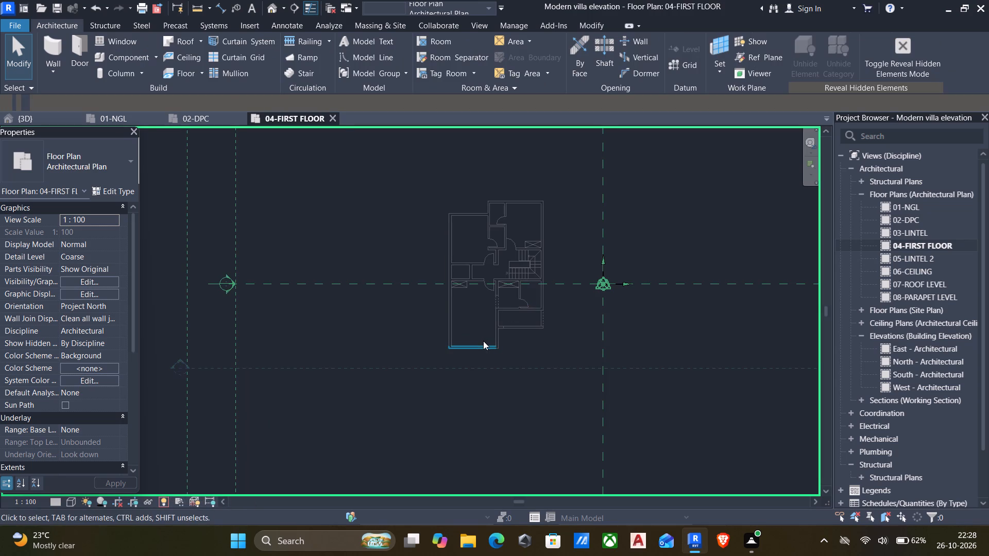
pyautogui.click(484, 341)
pyautogui.click(398, 231)
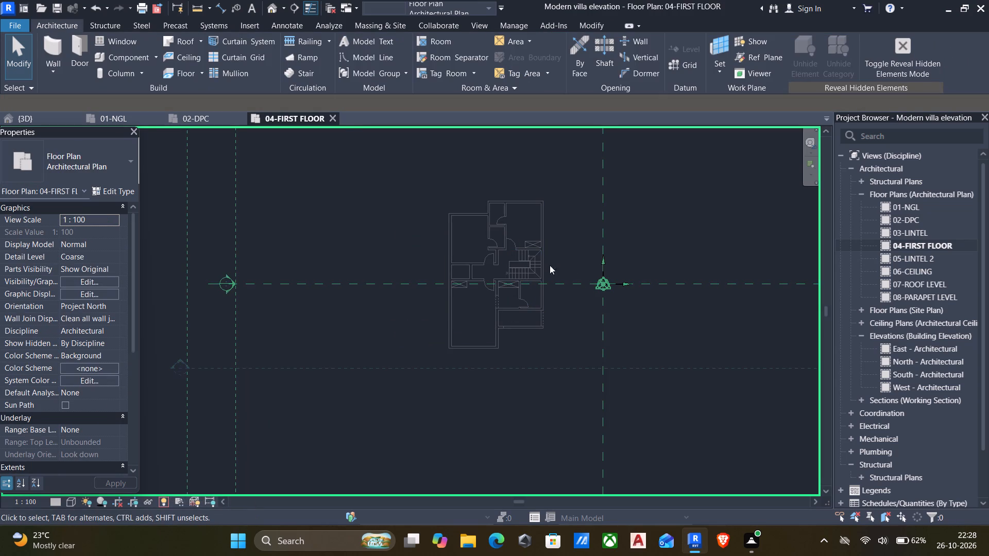
pyautogui.scroll(4, 526, 253)
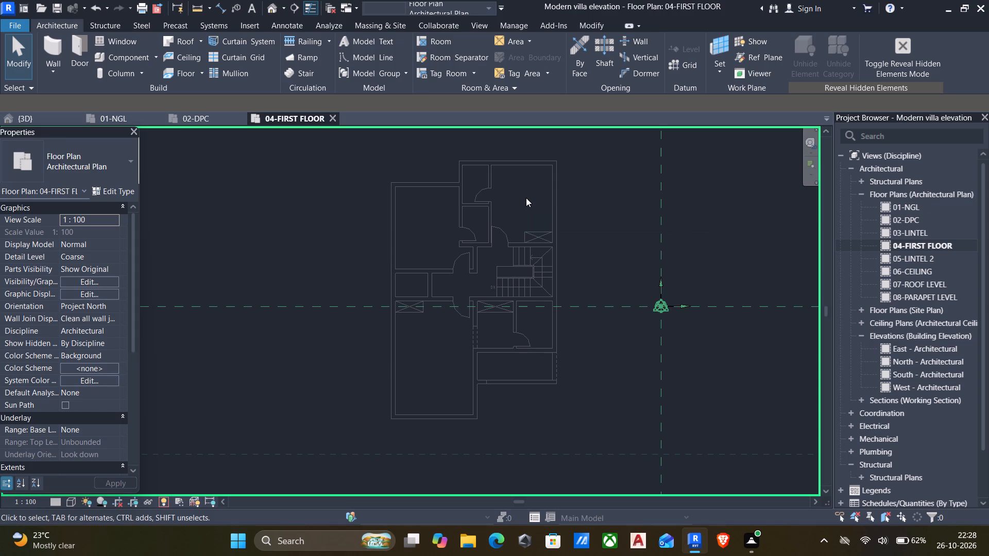
pyautogui.click(399, 206)
pyautogui.press('Escape')
pyautogui.press('Escape')
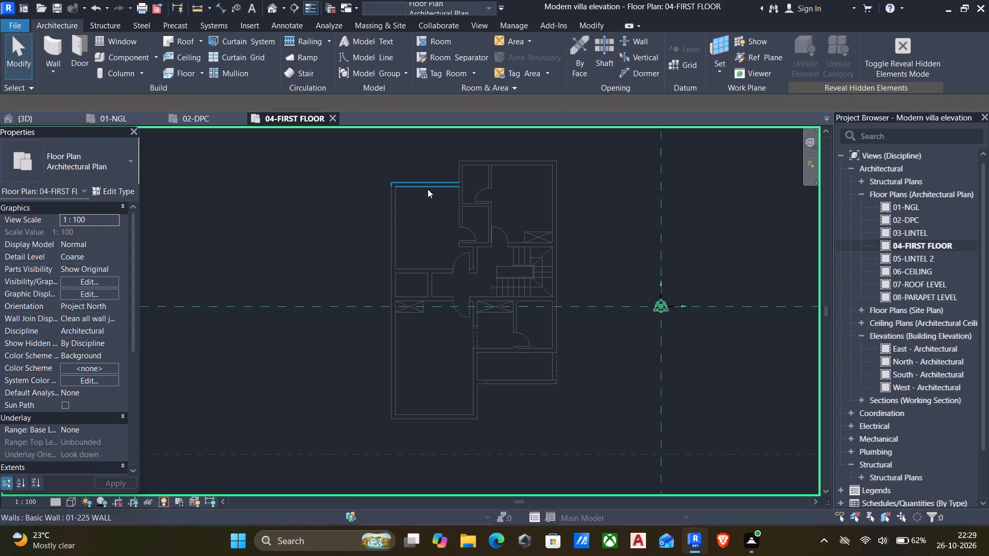
pyautogui.click(160, 503)
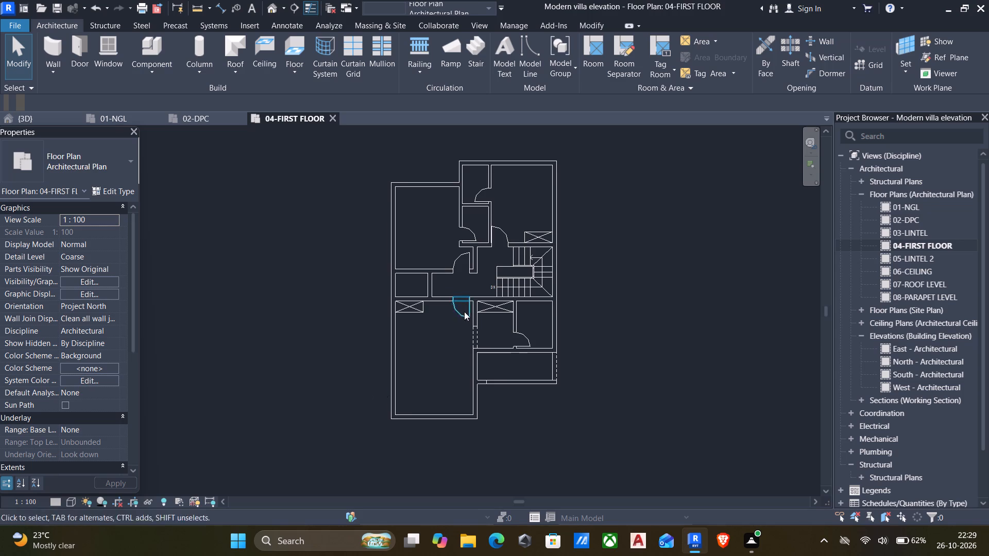
# Temporarily hide the rectangular handrail railing around the stairwell in the first floor plan.
pyautogui.scroll(6, 512, 287)
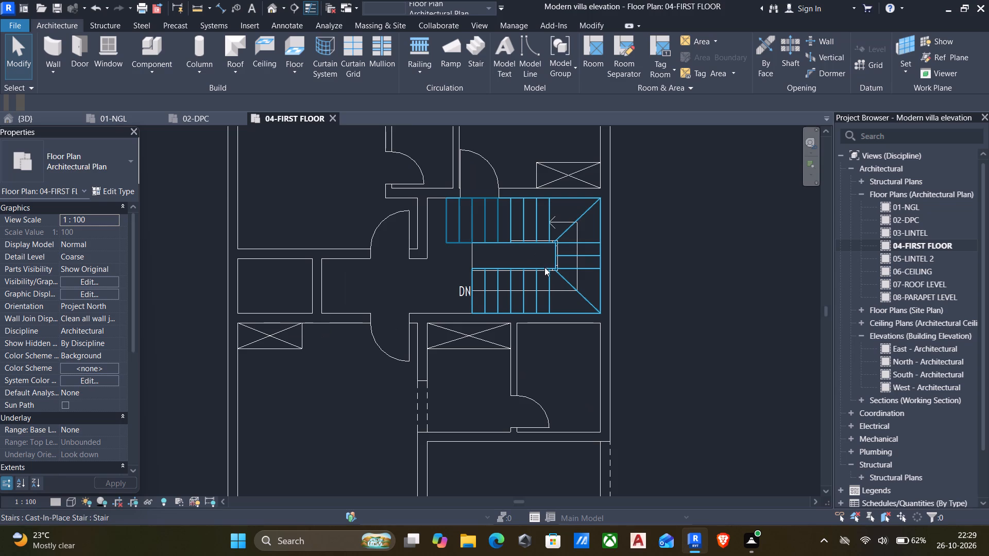
pyautogui.click(530, 267)
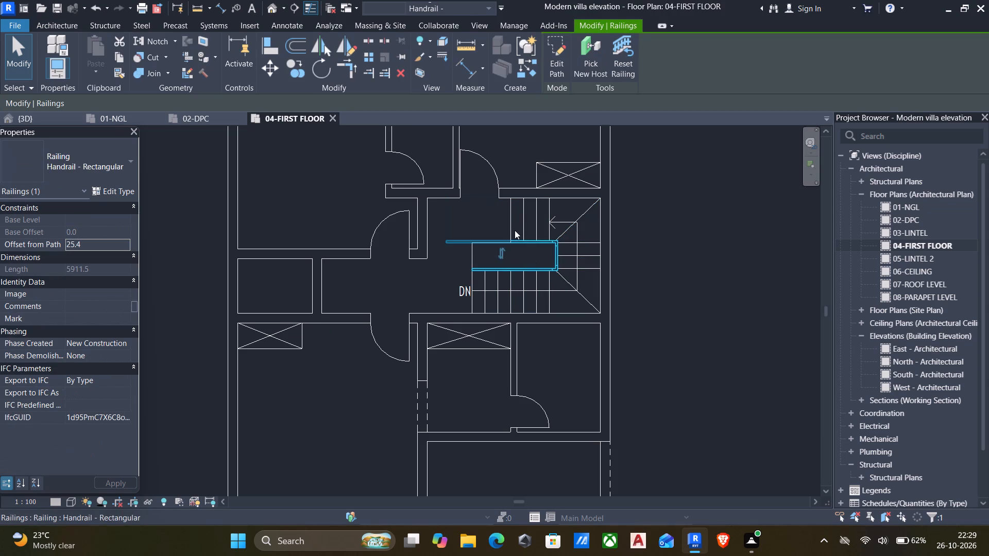
pyautogui.write('hh')
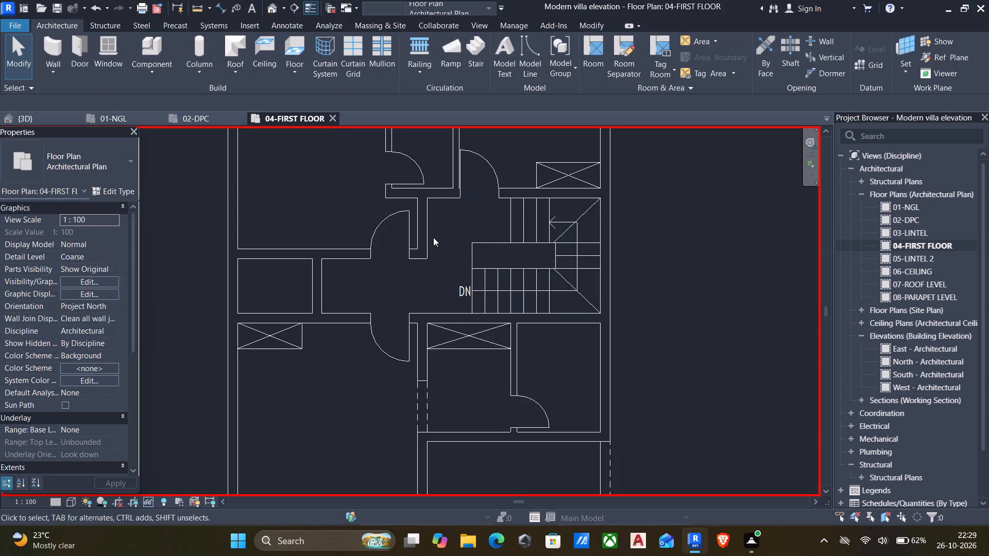
# Draw a horizontal building section across the whole 04-FIRST FLOOR plan through the staircase's north flight.
pyautogui.scroll(-5, 446, 308)
pyautogui.moveTo(438, 342); pyautogui.dragTo(454, 347, button='middle')
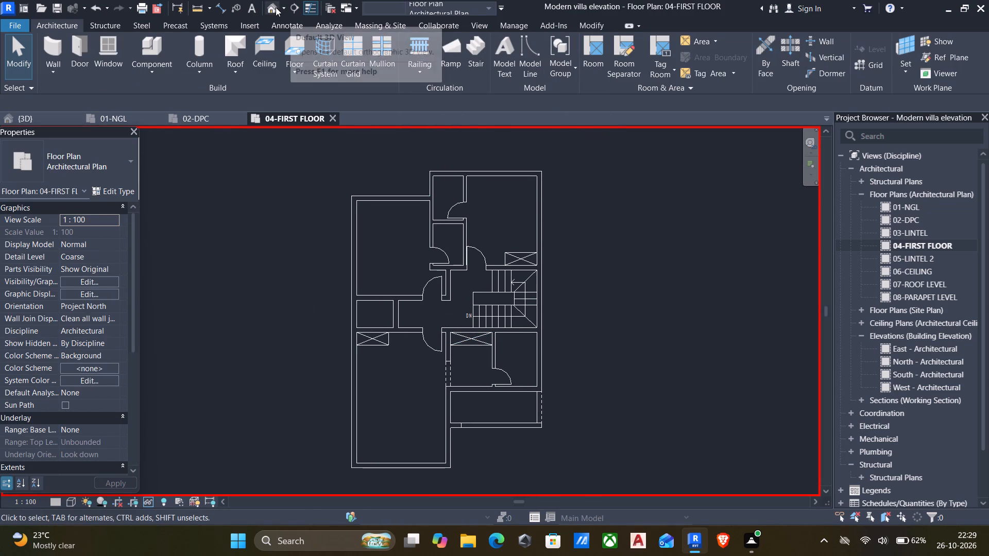
pyautogui.click(293, 4)
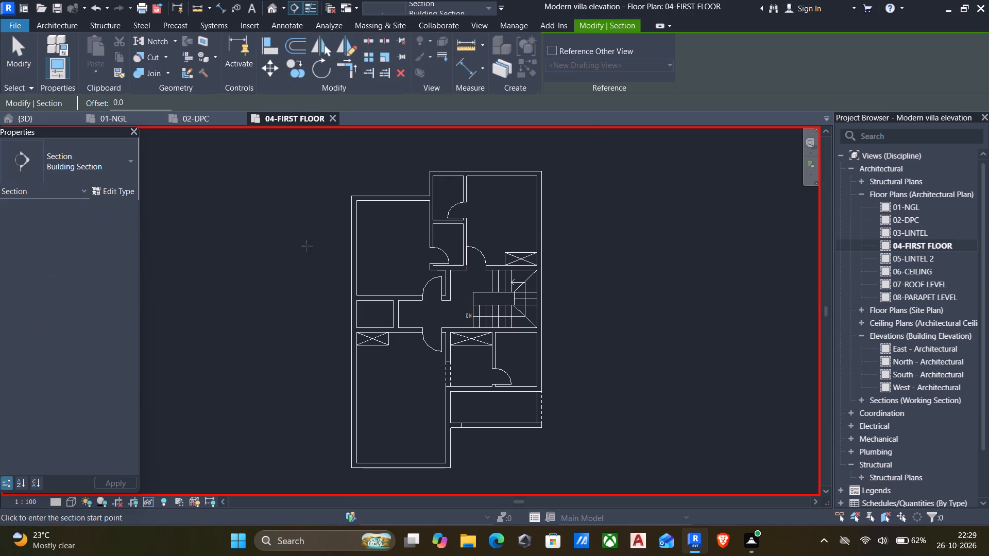
pyautogui.click(299, 296)
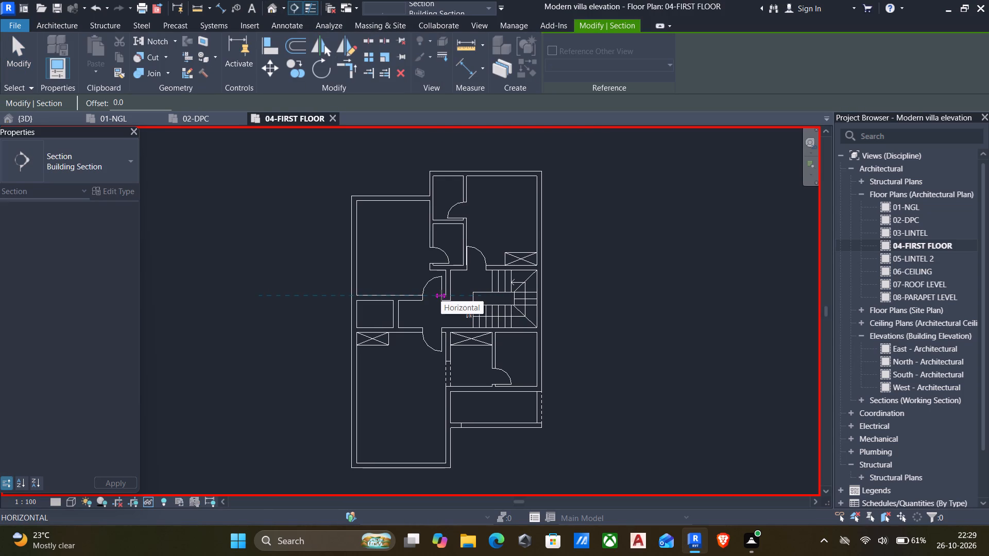
pyautogui.press('Escape')
pyautogui.click(326, 275)
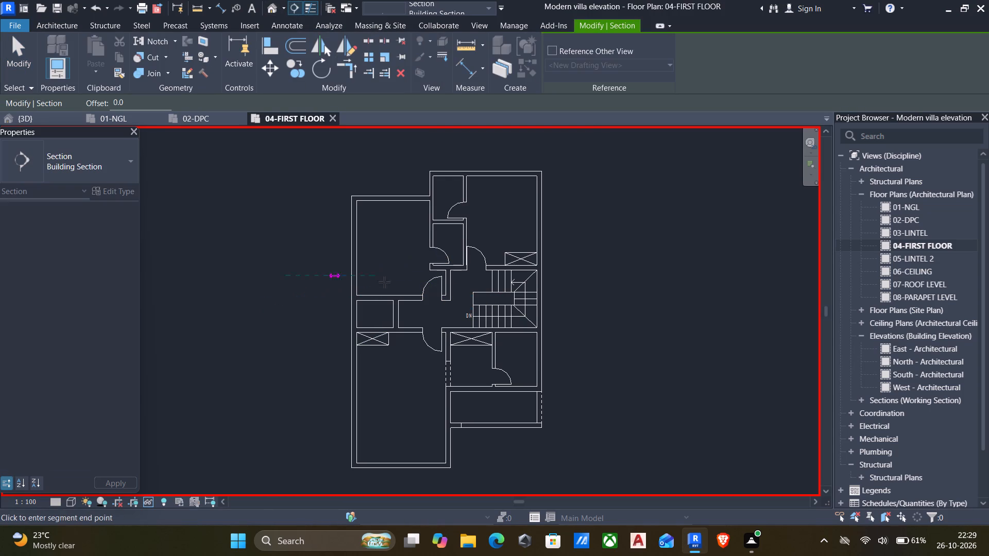
pyautogui.click(604, 275)
pyautogui.press('Escape')
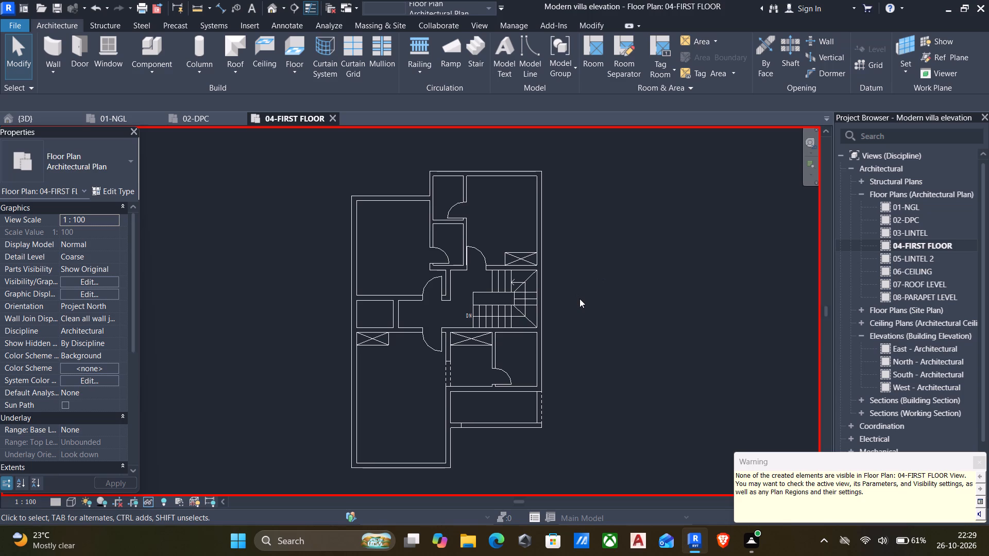
pyautogui.rightClick(589, 256)
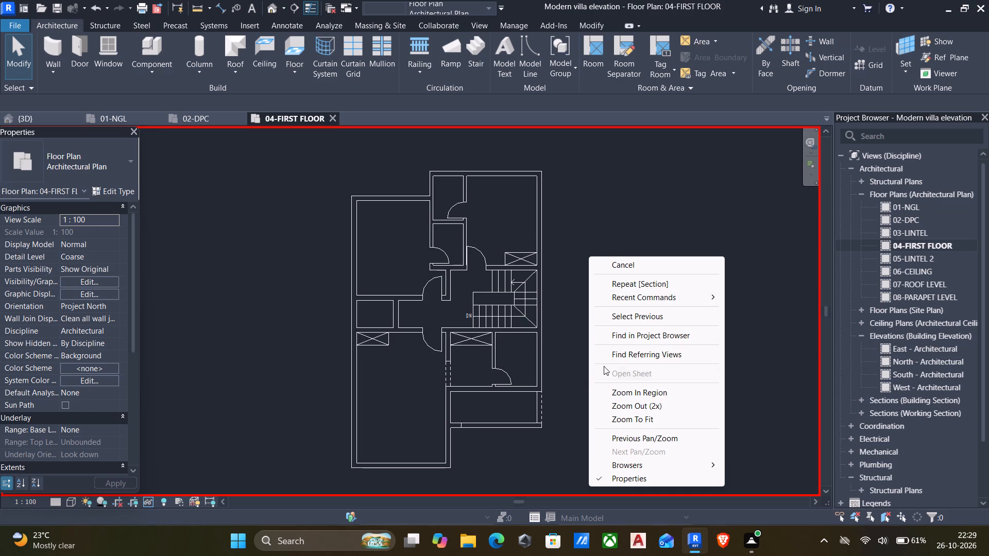
# Open the building section view through the stairs from its section line in the 01-NGL floor plan.
pyautogui.click(561, 382)
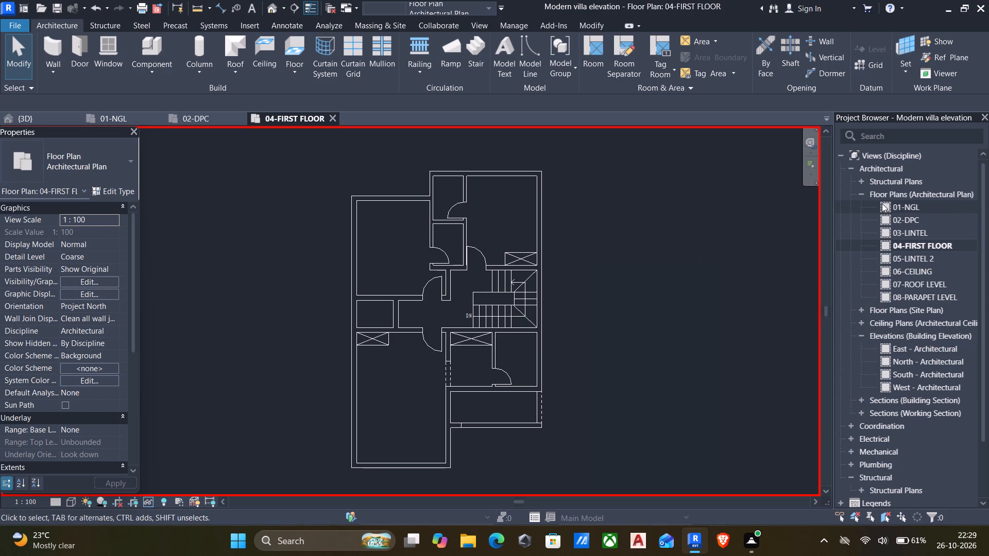
pyautogui.doubleClick(882, 203)
pyautogui.scroll(8, 545, 292)
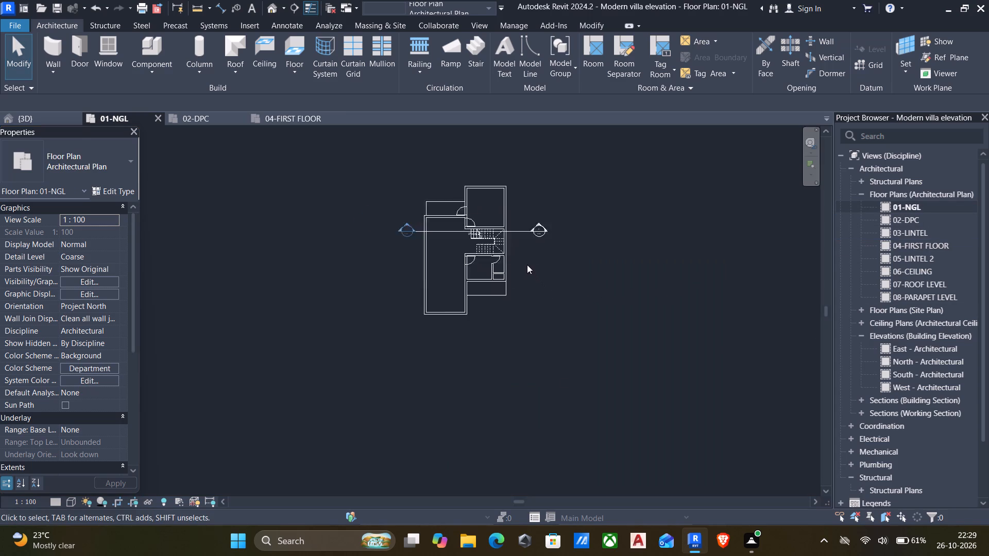
pyautogui.scroll(1, 527, 265)
pyautogui.click(527, 219)
pyautogui.rightClick(525, 259)
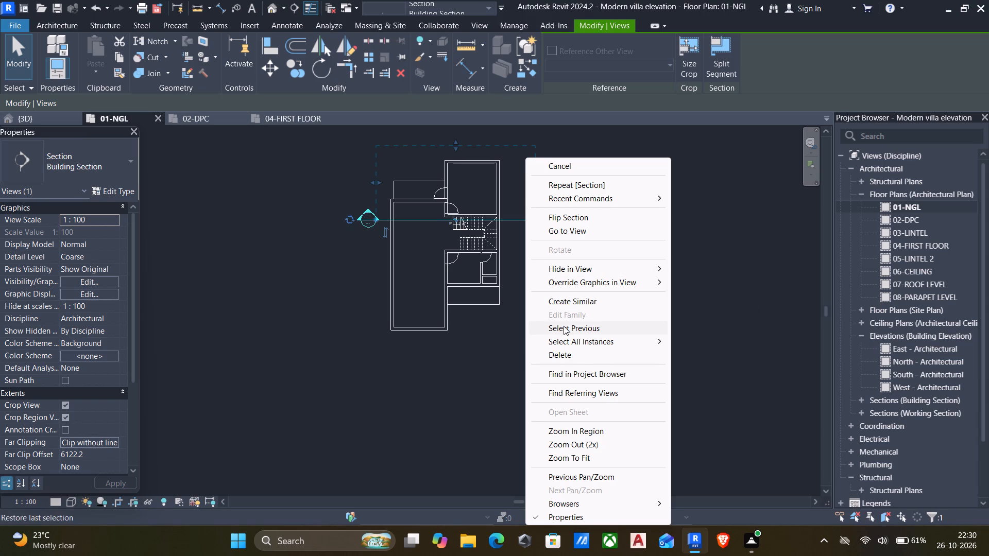
pyautogui.click(568, 232)
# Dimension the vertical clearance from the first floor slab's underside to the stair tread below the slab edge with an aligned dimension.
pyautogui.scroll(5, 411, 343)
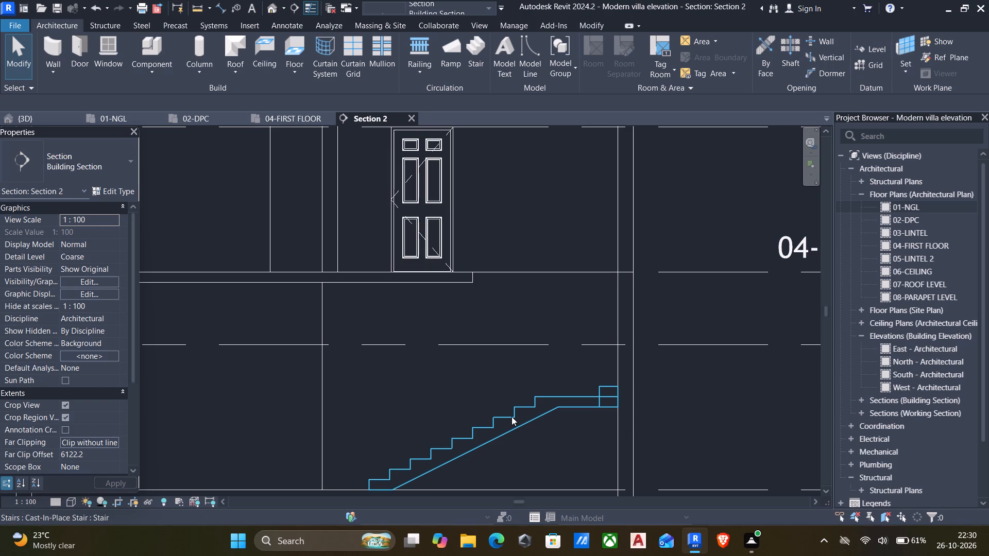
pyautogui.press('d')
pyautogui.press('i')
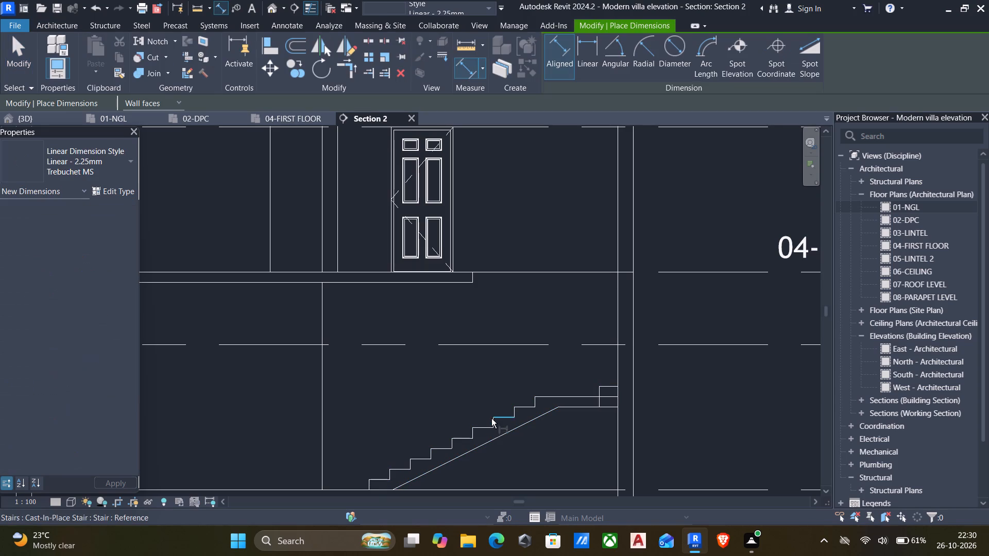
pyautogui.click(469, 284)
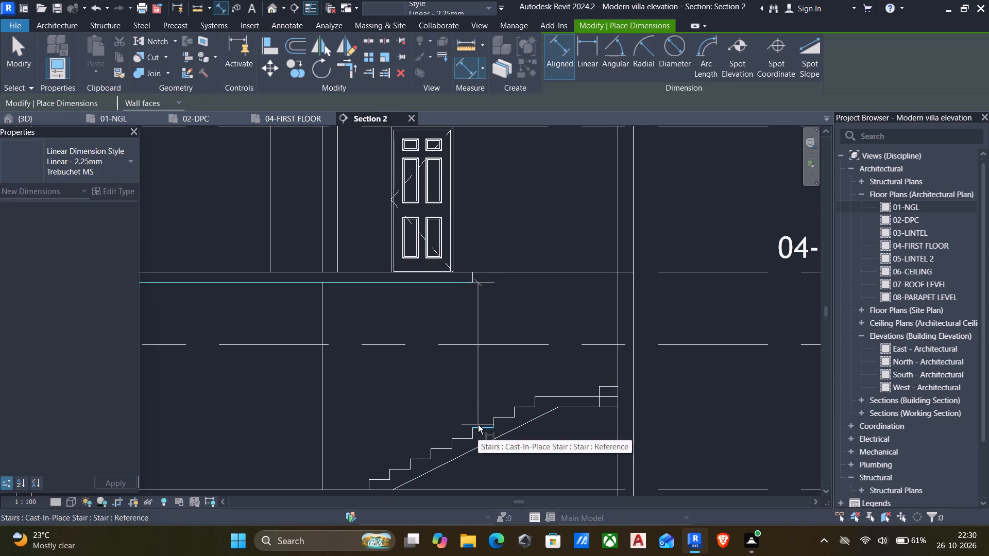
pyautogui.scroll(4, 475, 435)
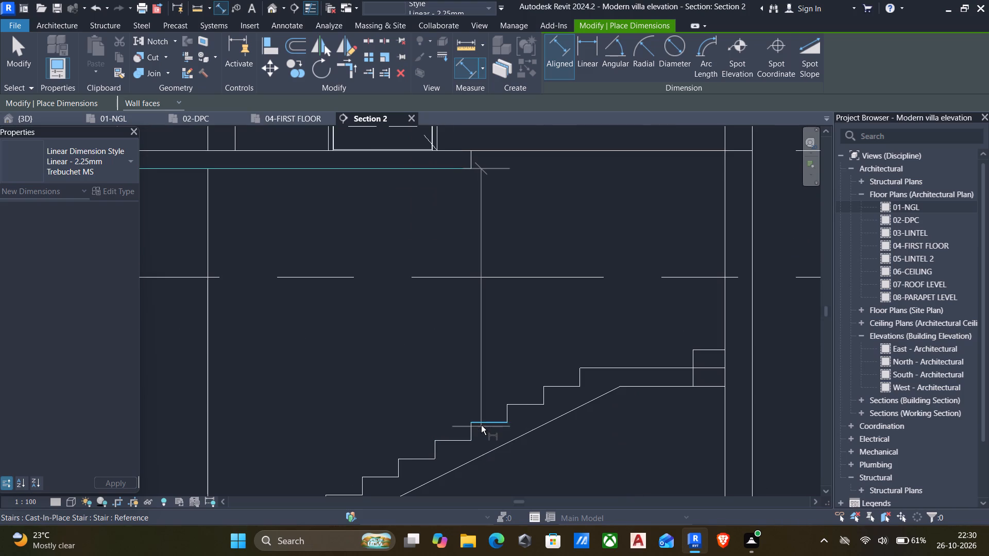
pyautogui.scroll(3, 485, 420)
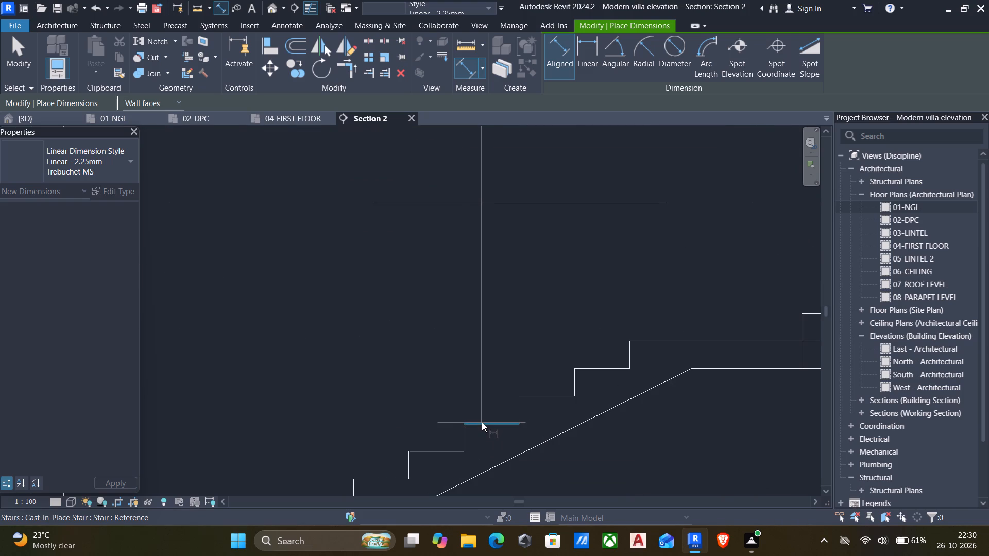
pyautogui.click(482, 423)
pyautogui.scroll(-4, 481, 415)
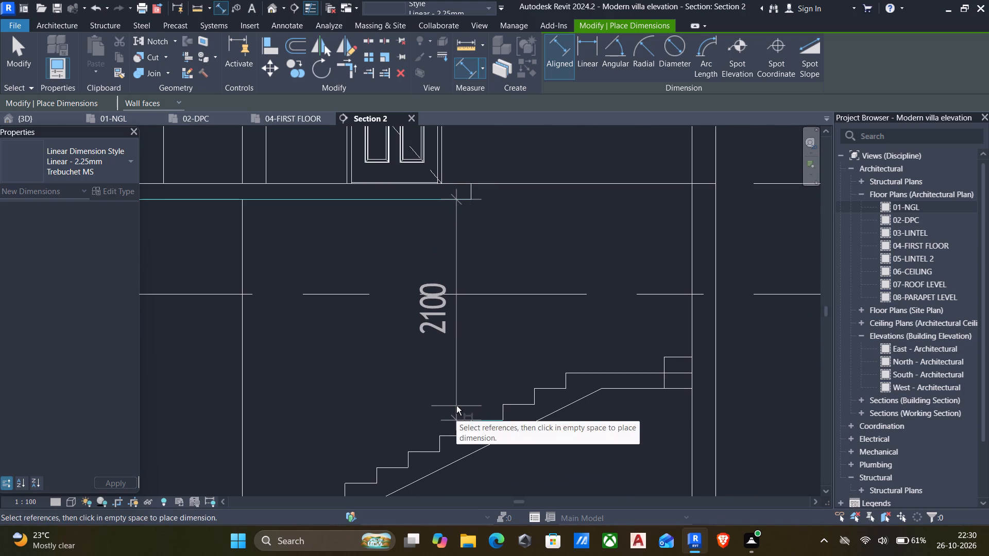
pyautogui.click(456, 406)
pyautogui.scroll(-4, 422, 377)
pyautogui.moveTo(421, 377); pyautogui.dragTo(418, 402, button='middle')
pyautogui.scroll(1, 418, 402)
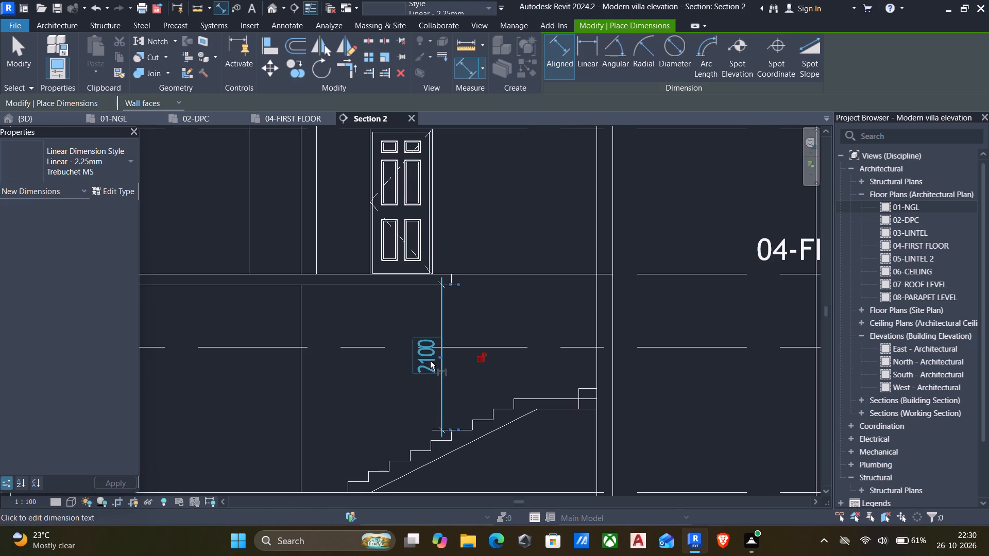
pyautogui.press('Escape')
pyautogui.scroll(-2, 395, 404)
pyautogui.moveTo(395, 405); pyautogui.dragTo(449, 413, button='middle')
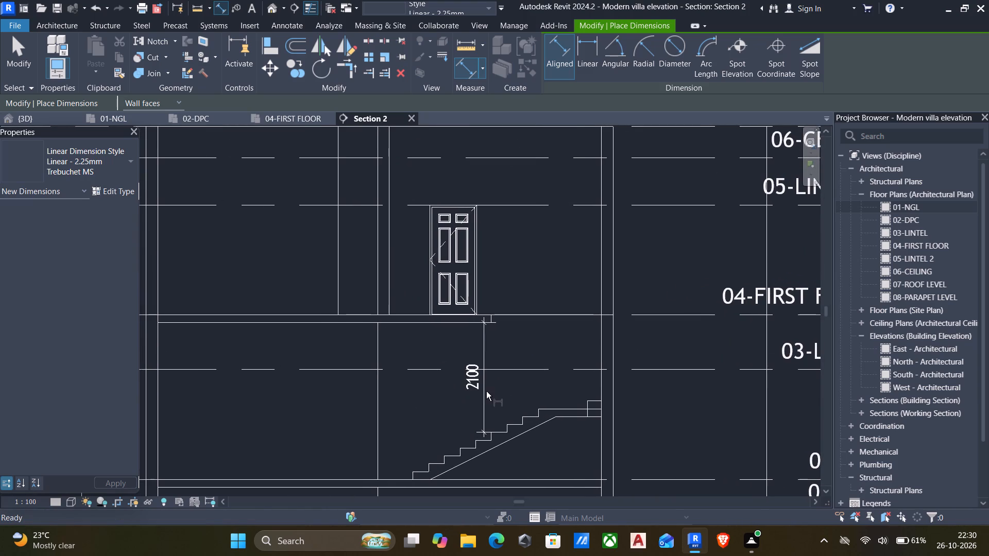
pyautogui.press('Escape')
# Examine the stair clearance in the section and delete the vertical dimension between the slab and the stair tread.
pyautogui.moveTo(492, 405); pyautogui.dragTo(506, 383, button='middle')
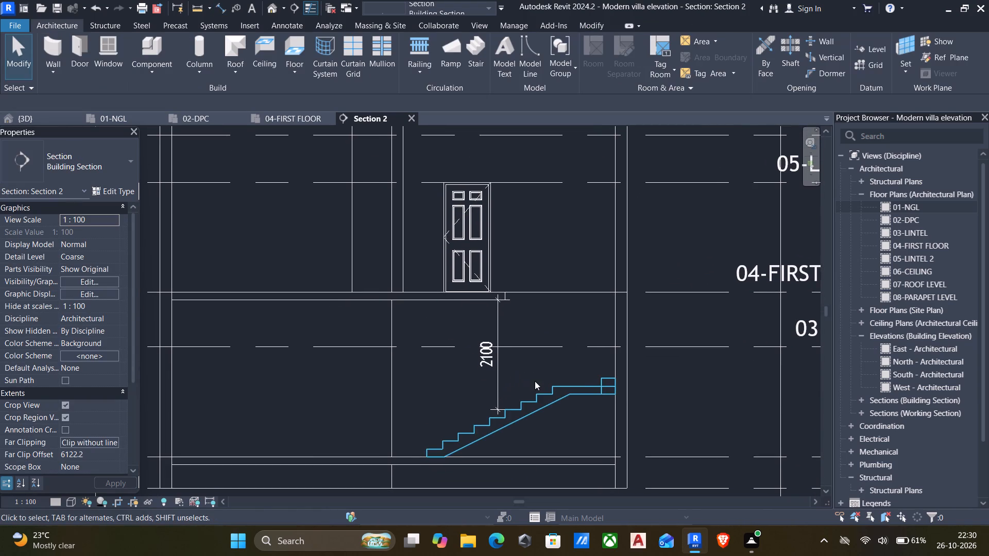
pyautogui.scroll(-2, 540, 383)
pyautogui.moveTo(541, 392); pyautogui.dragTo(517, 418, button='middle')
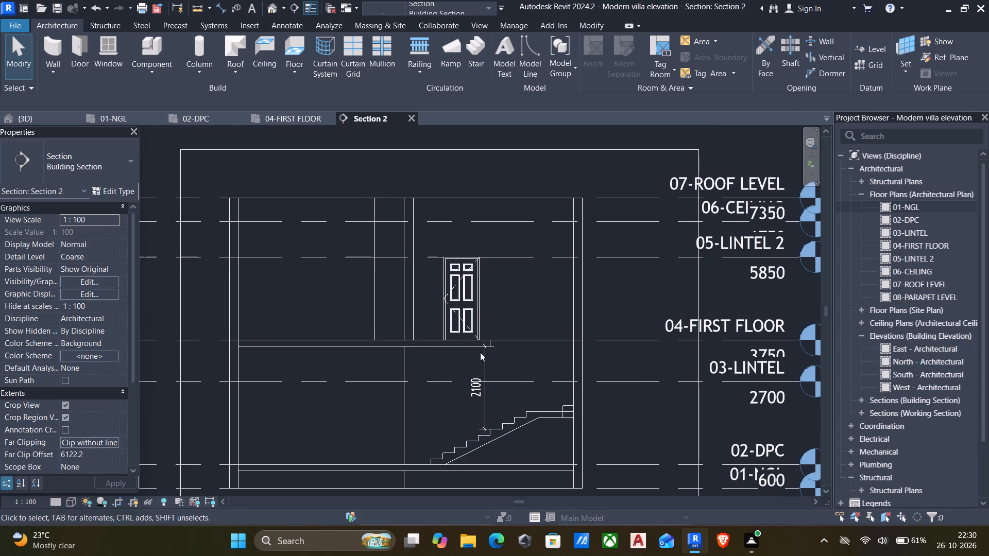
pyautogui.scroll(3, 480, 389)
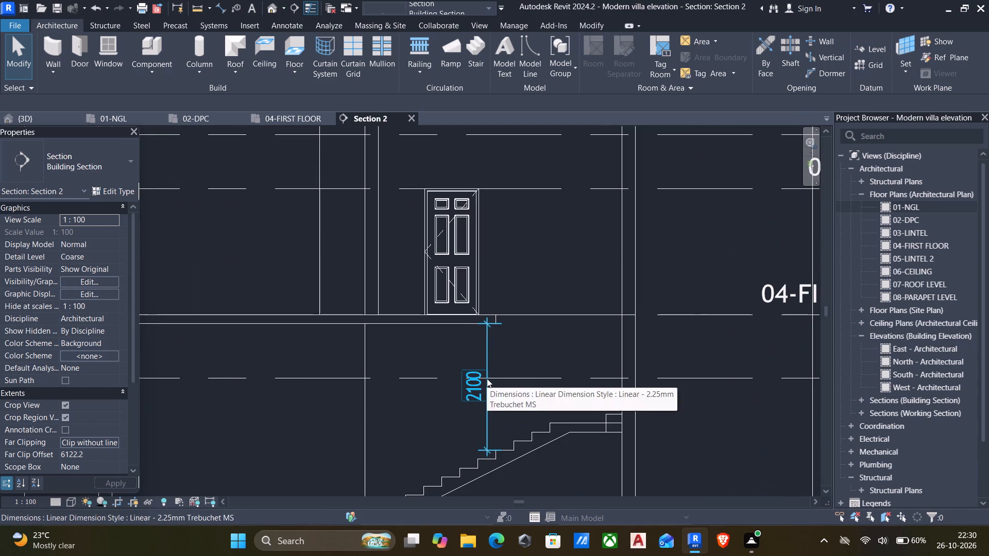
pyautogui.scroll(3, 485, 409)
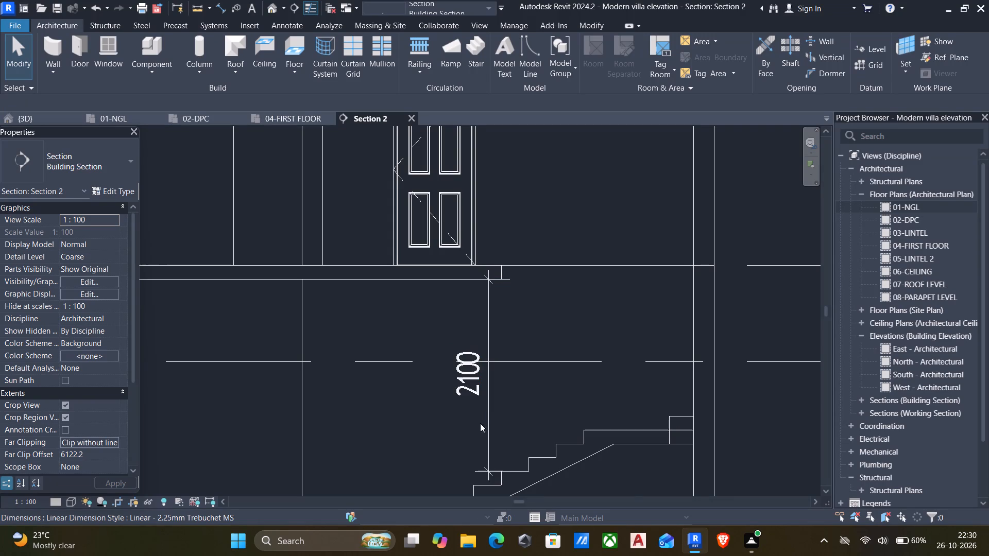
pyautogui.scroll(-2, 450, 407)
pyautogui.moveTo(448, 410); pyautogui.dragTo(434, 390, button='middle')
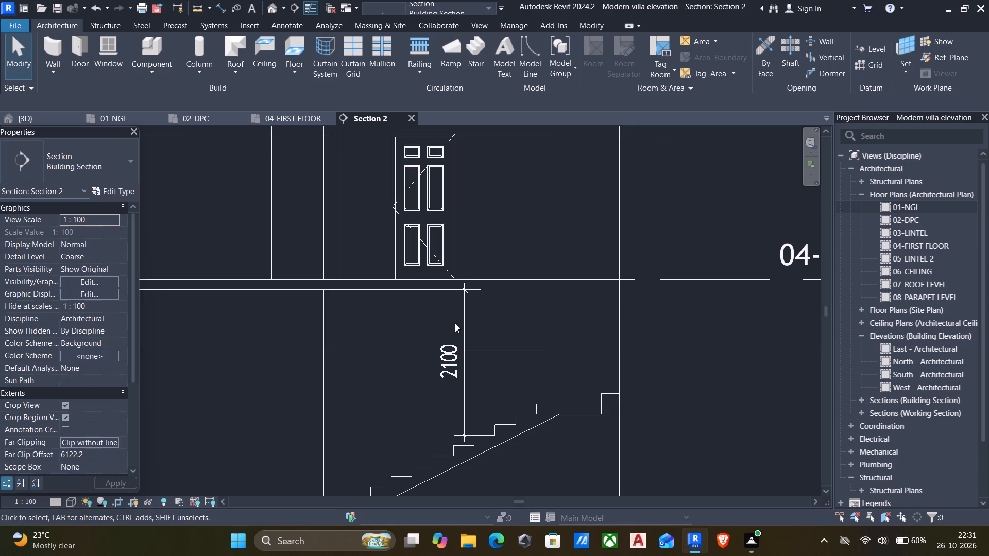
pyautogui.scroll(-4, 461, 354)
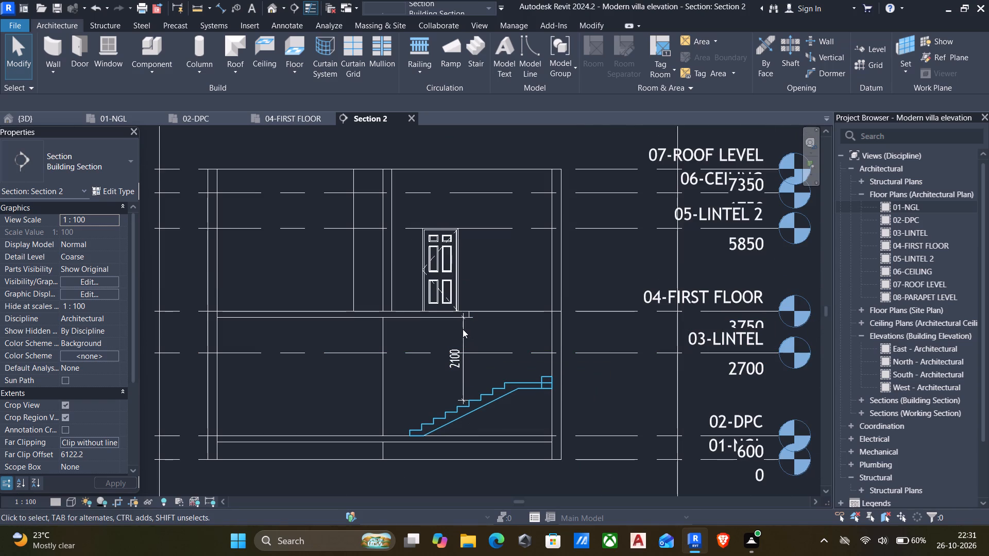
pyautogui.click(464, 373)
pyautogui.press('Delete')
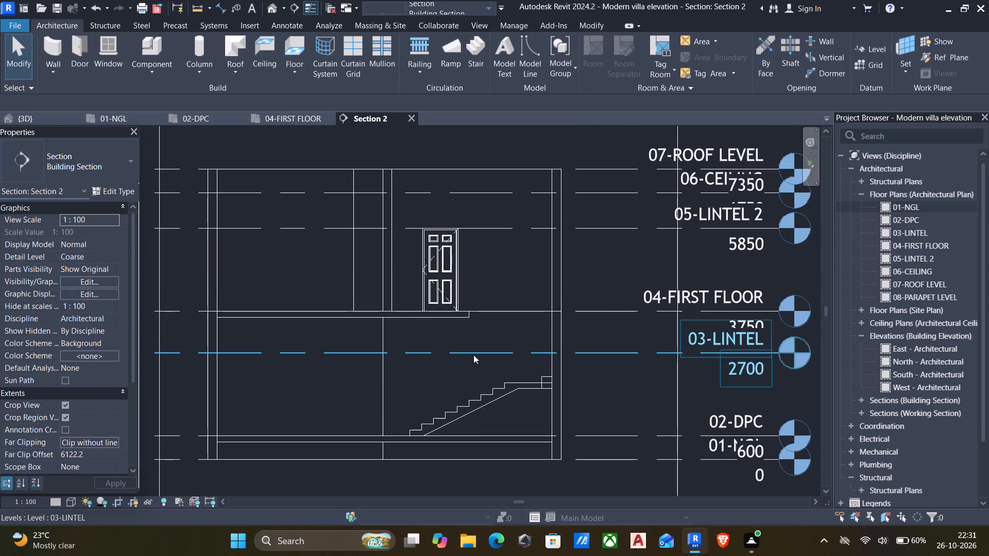
# Return to the 04-FIRST FLOOR plan and reset its temporary hide so the stairwell handrail is shown again.
pyautogui.scroll(-4, 466, 364)
pyautogui.moveTo(503, 366); pyautogui.dragTo(566, 361, button='middle')
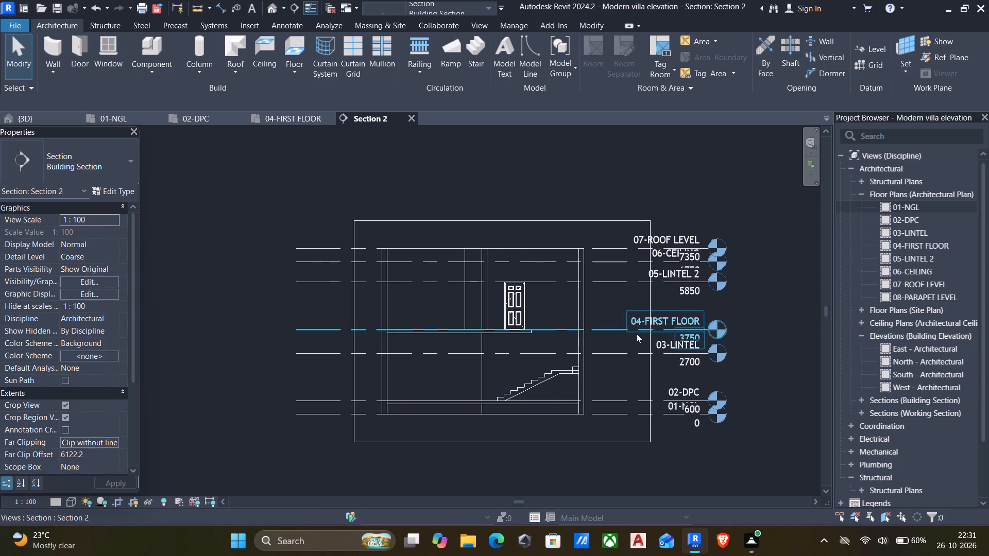
pyautogui.scroll(9, 668, 249)
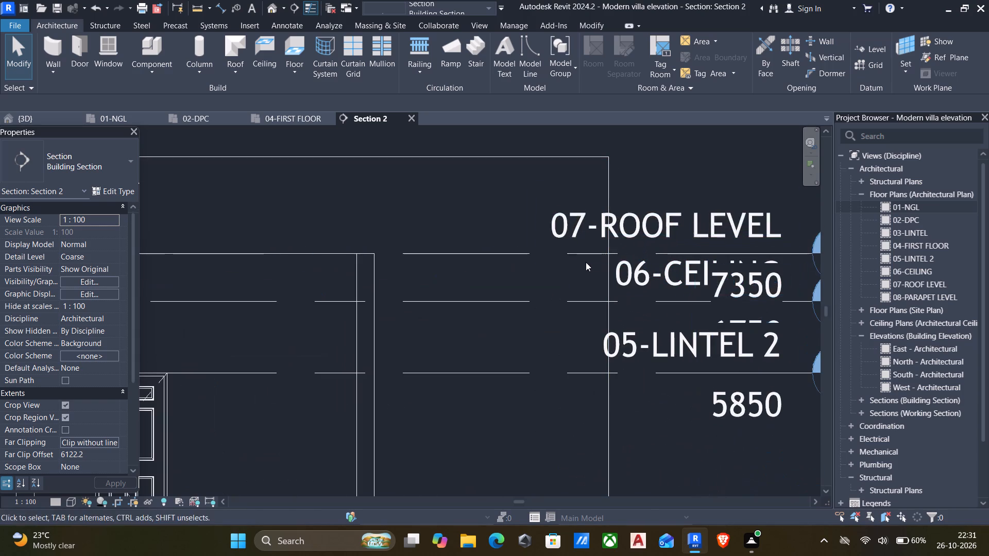
pyautogui.doubleClick(888, 242)
pyautogui.scroll(-4, 612, 316)
pyautogui.moveTo(565, 342); pyautogui.dragTo(556, 343, button='middle')
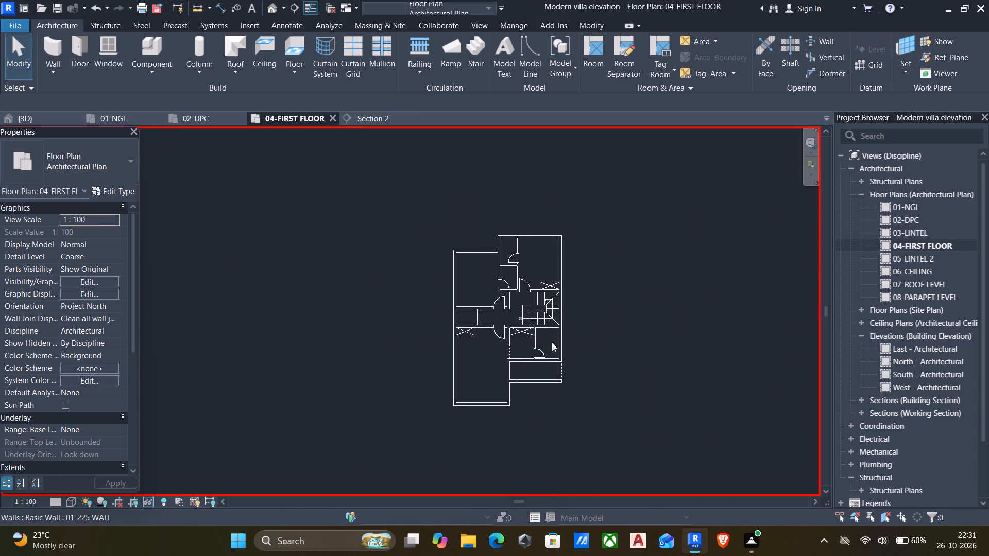
pyautogui.write('hr')
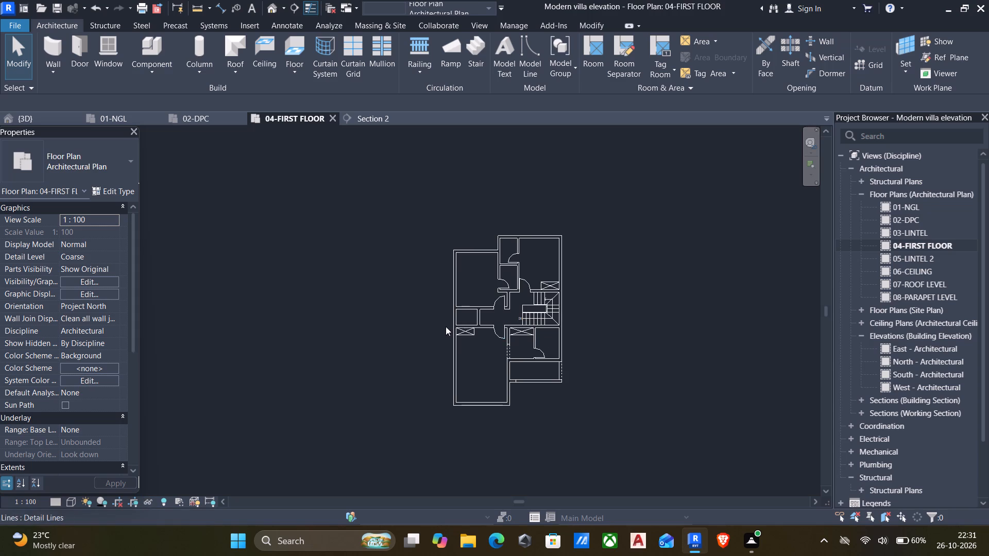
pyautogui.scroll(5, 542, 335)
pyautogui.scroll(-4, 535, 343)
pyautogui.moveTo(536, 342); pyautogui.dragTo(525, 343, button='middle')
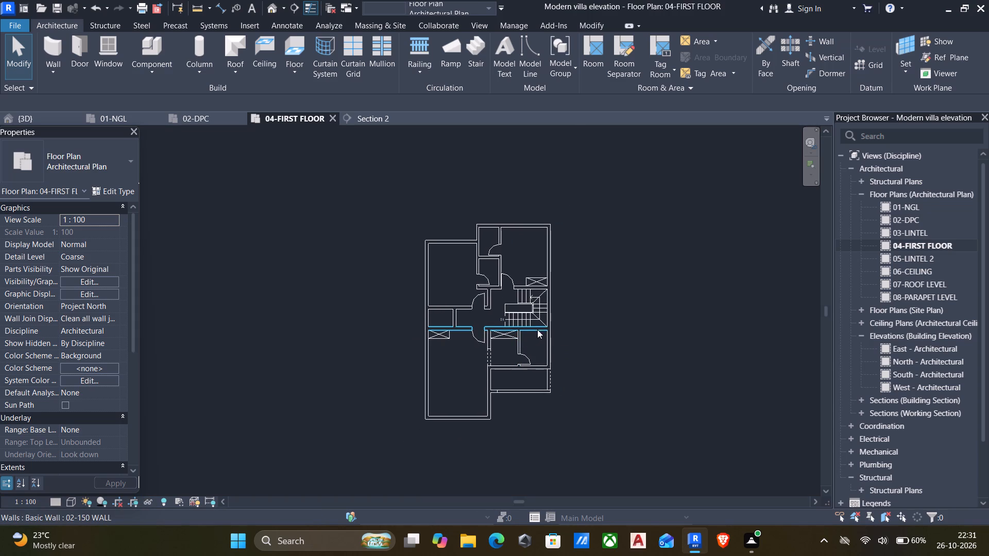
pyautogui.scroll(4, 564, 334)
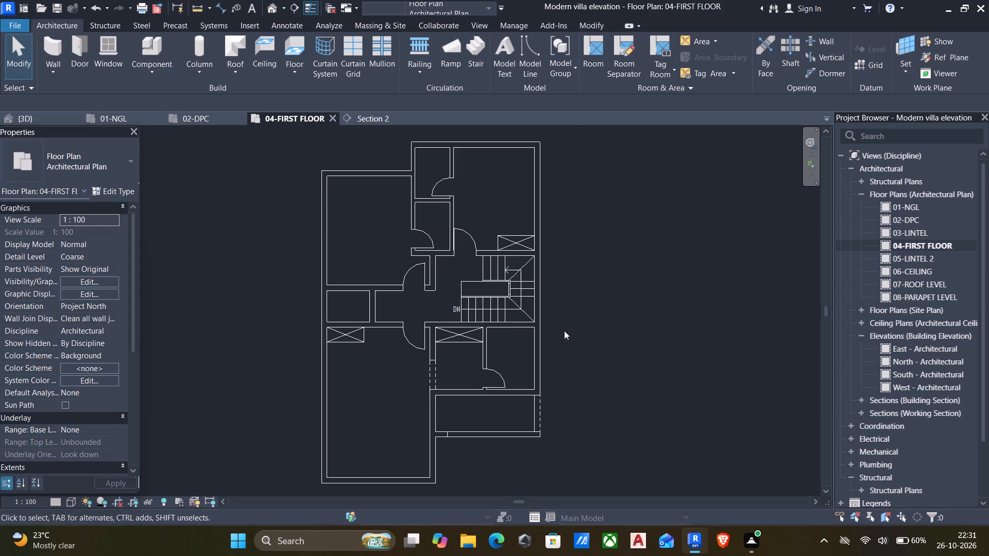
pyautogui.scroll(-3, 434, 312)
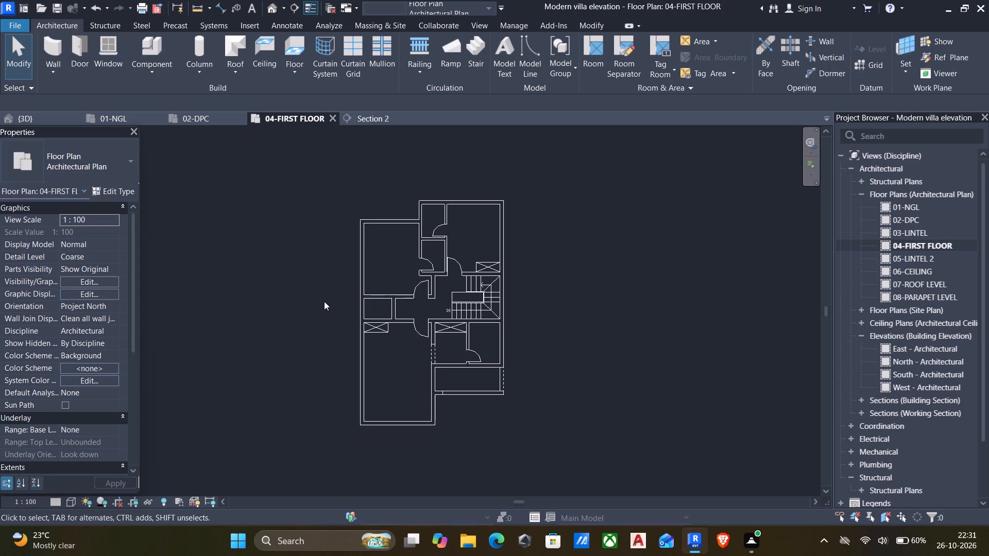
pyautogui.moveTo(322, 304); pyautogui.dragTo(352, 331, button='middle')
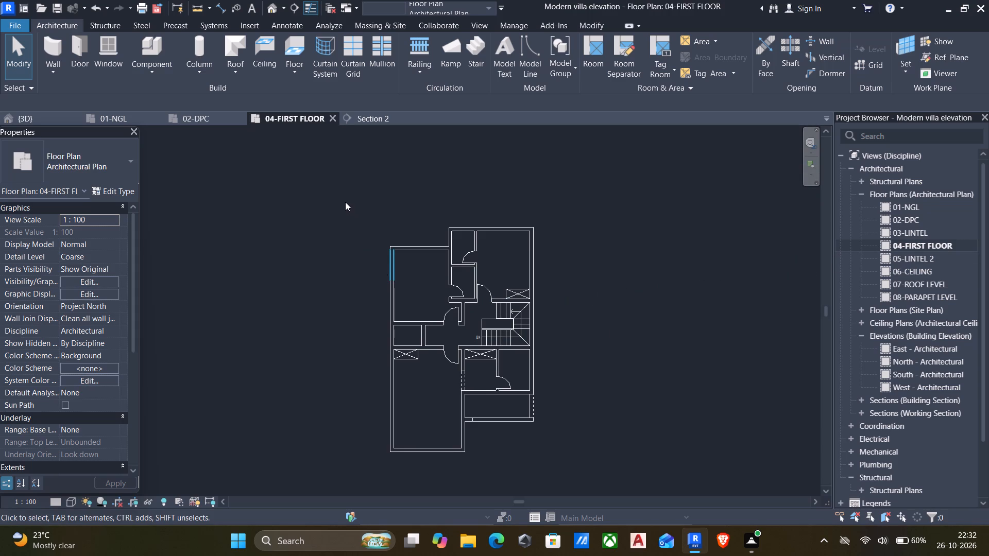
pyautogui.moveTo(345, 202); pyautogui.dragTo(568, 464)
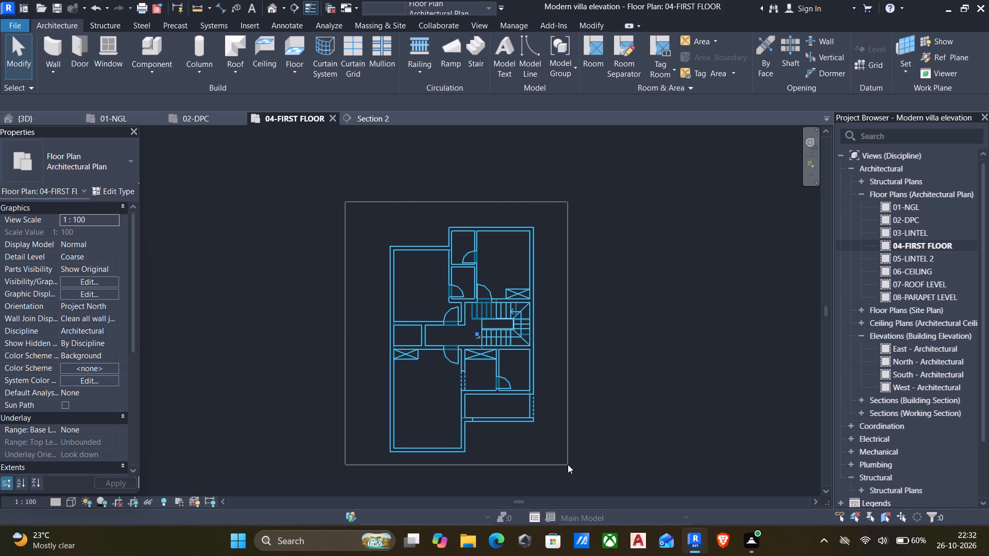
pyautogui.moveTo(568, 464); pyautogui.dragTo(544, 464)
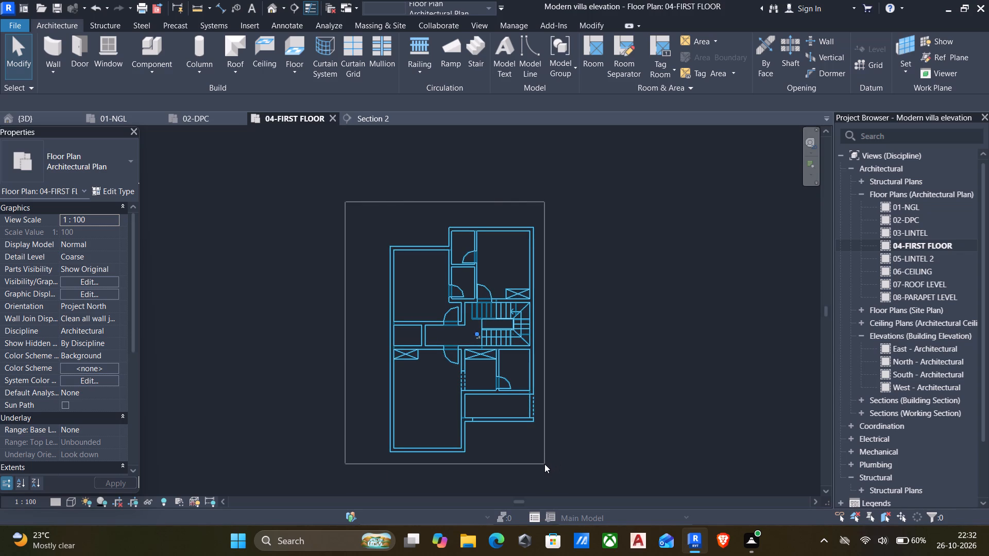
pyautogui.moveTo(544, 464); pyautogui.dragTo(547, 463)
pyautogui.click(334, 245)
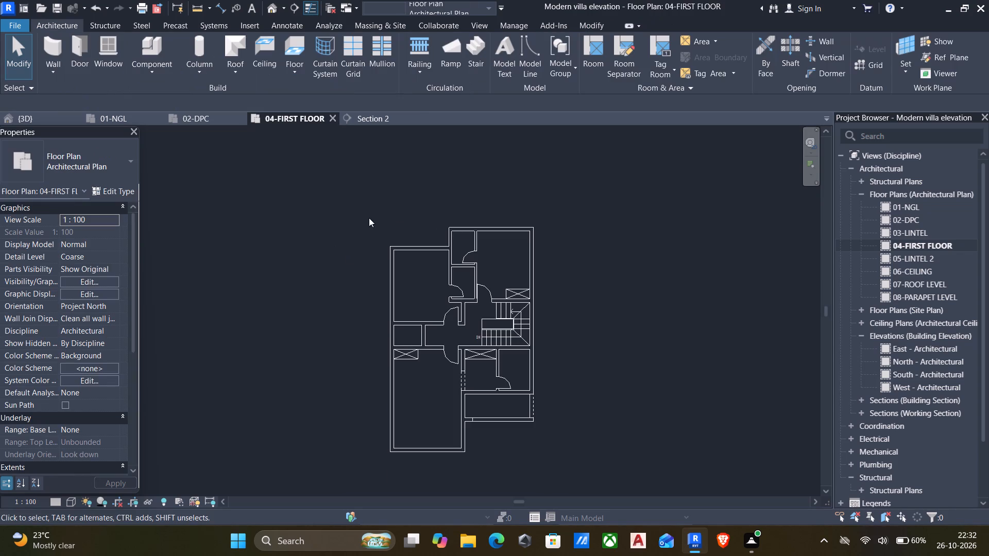
# Open the default 3D view and examine the villa's exterior, floors and stairwell from several angles.
pyautogui.click(268, 12)
pyautogui.scroll(-4, 480, 299)
pyautogui.moveTo(483, 303); pyautogui.dragTo(487, 272, button='middle')
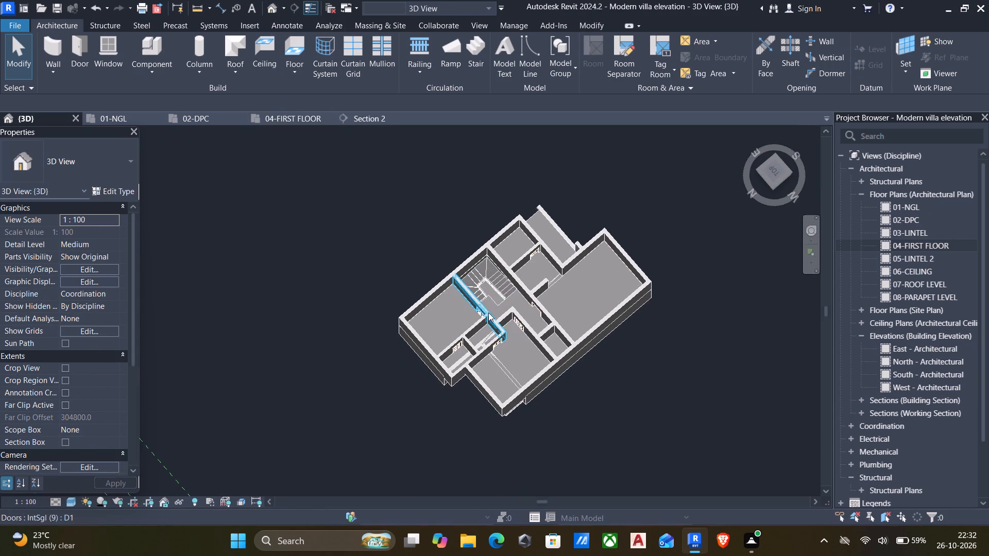
pyautogui.keyDown('shift'); pyautogui.moveTo(469, 332); pyautogui.dragTo(475, 175, button='middle'); pyautogui.keyUp('shift')
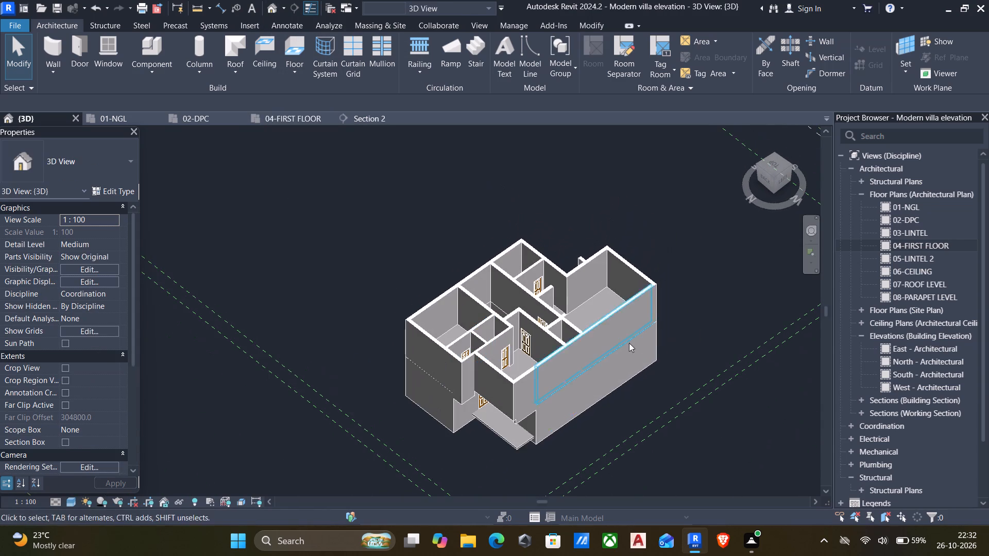
pyautogui.keyDown('shift'); pyautogui.moveTo(593, 386); pyautogui.dragTo(575, 207, button='middle'); pyautogui.keyUp('shift')
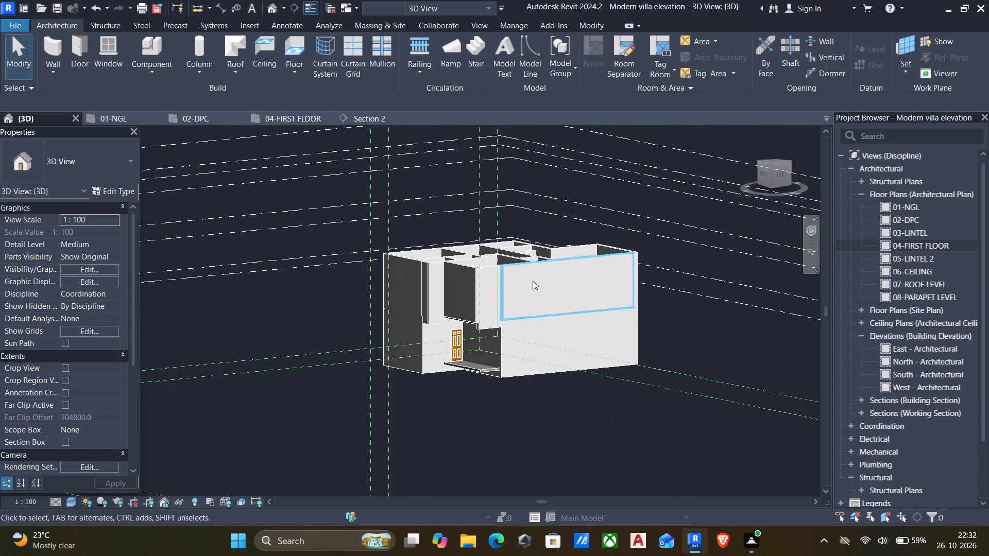
pyautogui.keyDown('shift'); pyautogui.moveTo(513, 328); pyautogui.dragTo(501, 307, button='middle'); pyautogui.keyUp('shift')
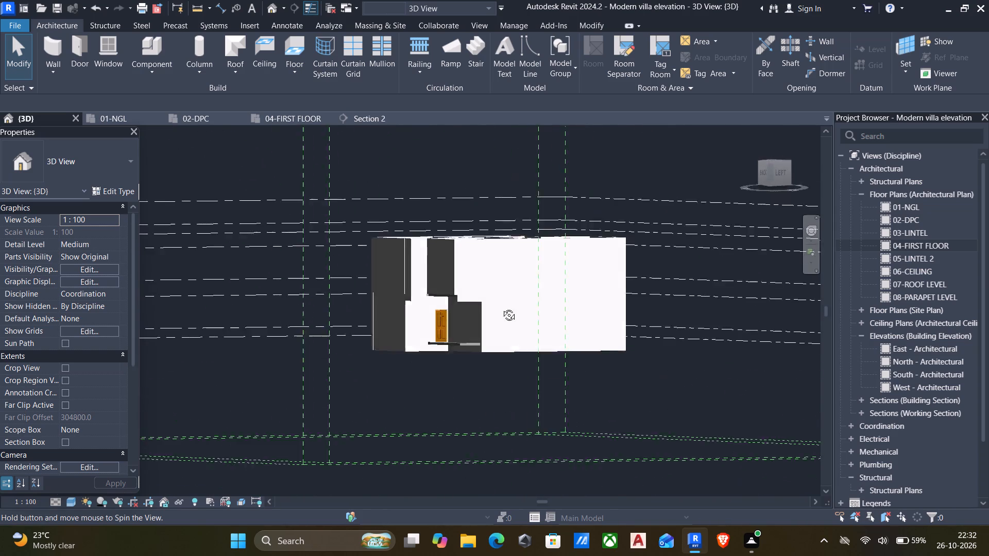
pyautogui.keyDown('shift'); pyautogui.moveTo(501, 307); pyautogui.dragTo(496, 432, button='middle'); pyautogui.keyUp('shift')
pyautogui.scroll(-4, 489, 411)
pyautogui.keyDown('shift'); pyautogui.moveTo(489, 413); pyautogui.dragTo(577, 514, button='middle'); pyautogui.keyUp('shift')
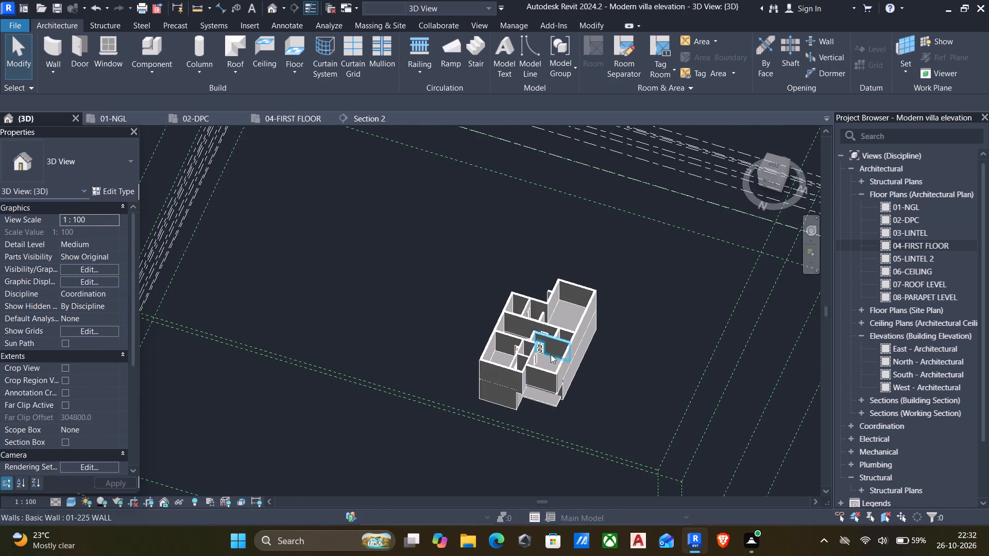
# Examine the villa's exterior and open-topped upper floor rooms in 3D from several sides, including from below.
pyautogui.keyDown('shift'); pyautogui.moveTo(533, 332); pyautogui.dragTo(696, 216, button='middle'); pyautogui.keyUp('shift')
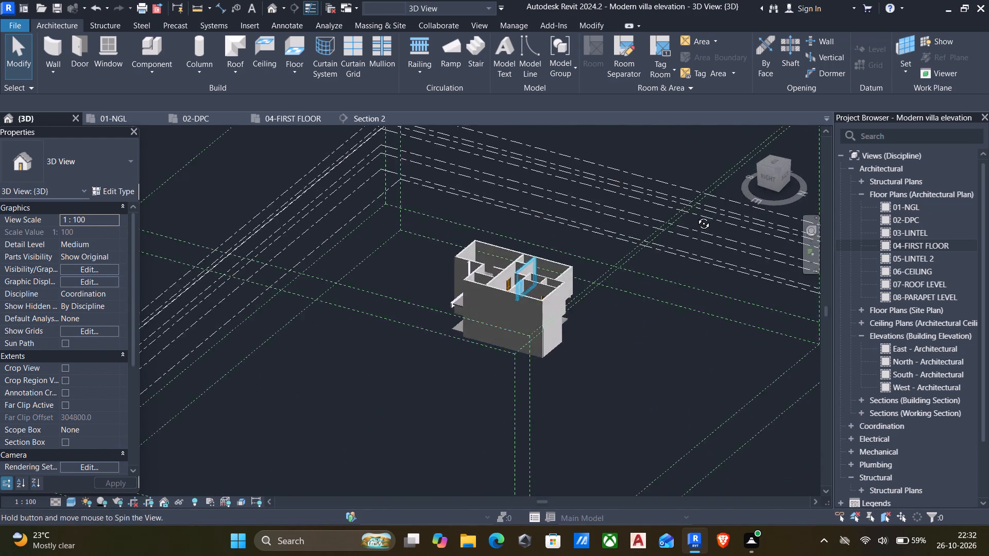
pyautogui.keyDown('shift'); pyautogui.moveTo(696, 216); pyautogui.dragTo(643, 172, button='middle'); pyautogui.keyUp('shift')
pyautogui.scroll(6, 616, 256)
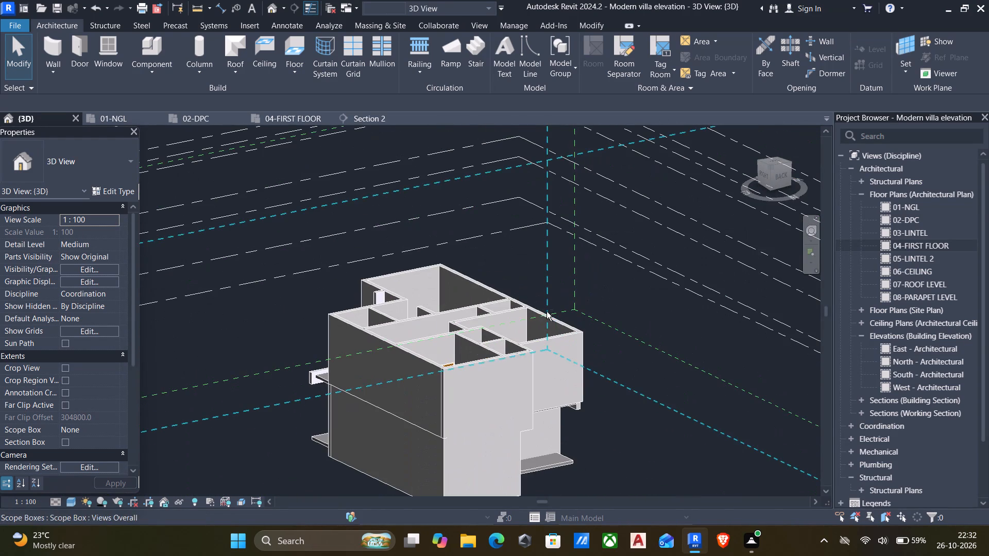
pyautogui.keyDown('shift'); pyautogui.scroll(-6, 454, 276); pyautogui.keyUp('shift')
pyautogui.keyDown('shift'); pyautogui.moveTo(457, 277); pyautogui.dragTo(361, 301, button='middle'); pyautogui.keyUp('shift')
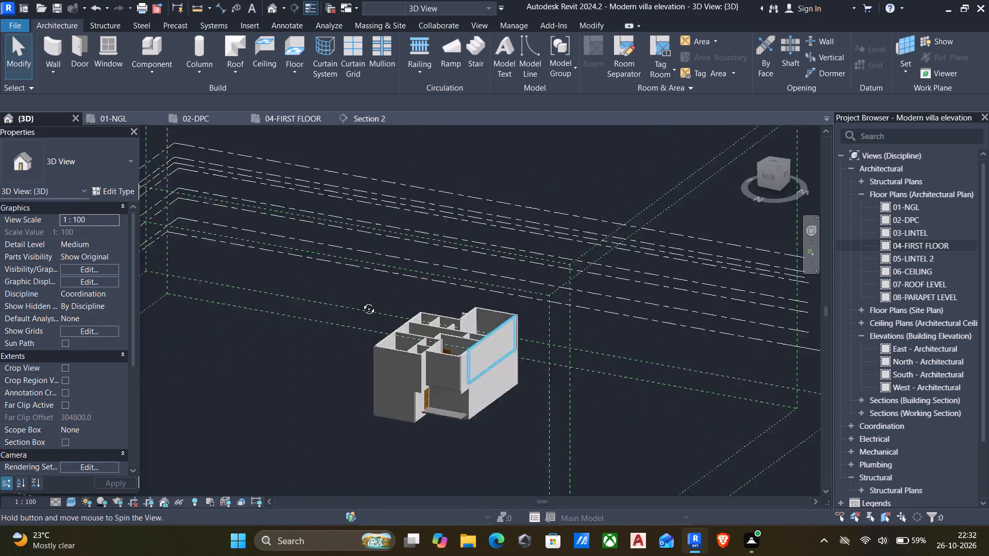
pyautogui.keyDown('shift'); pyautogui.moveTo(361, 301); pyautogui.dragTo(565, 286, button='middle'); pyautogui.keyUp('shift')
pyautogui.scroll(1, 390, 379)
pyautogui.scroll(-1, 376, 381)
pyautogui.keyDown('shift'); pyautogui.moveTo(374, 381); pyautogui.dragTo(499, 233, button='middle'); pyautogui.keyUp('shift')
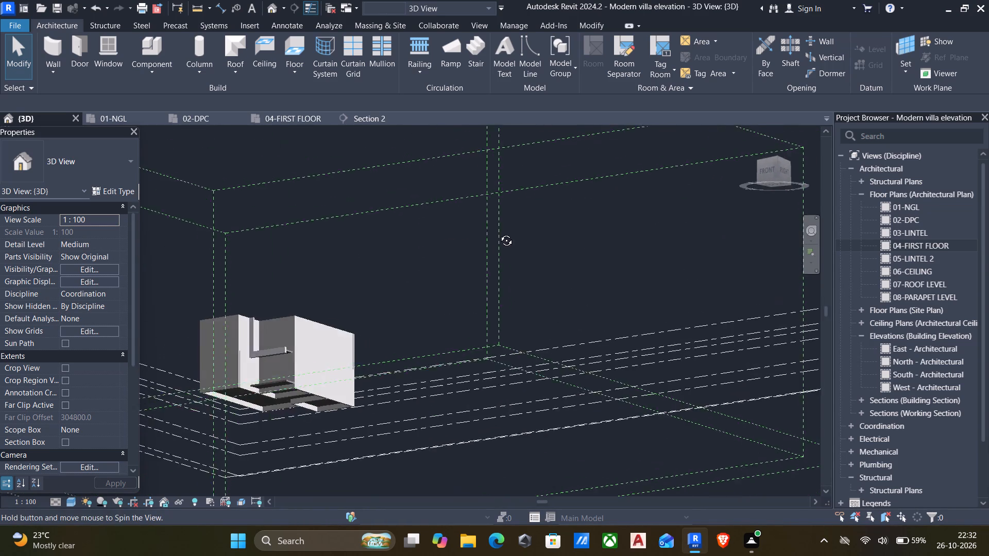
pyautogui.keyDown('shift'); pyautogui.moveTo(499, 233); pyautogui.dragTo(406, 466, button='middle'); pyautogui.keyUp('shift')
pyautogui.scroll(6, 359, 360)
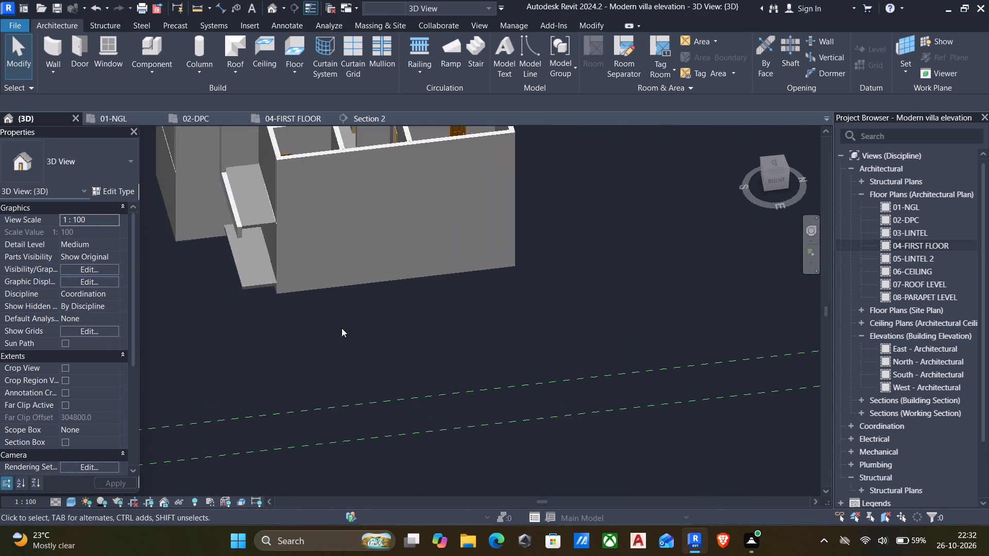
pyautogui.scroll(5, 330, 279)
pyautogui.scroll(-6, 519, 431)
pyautogui.moveTo(488, 386); pyautogui.dragTo(602, 473, button='middle')
pyautogui.middleClick(479, 389)
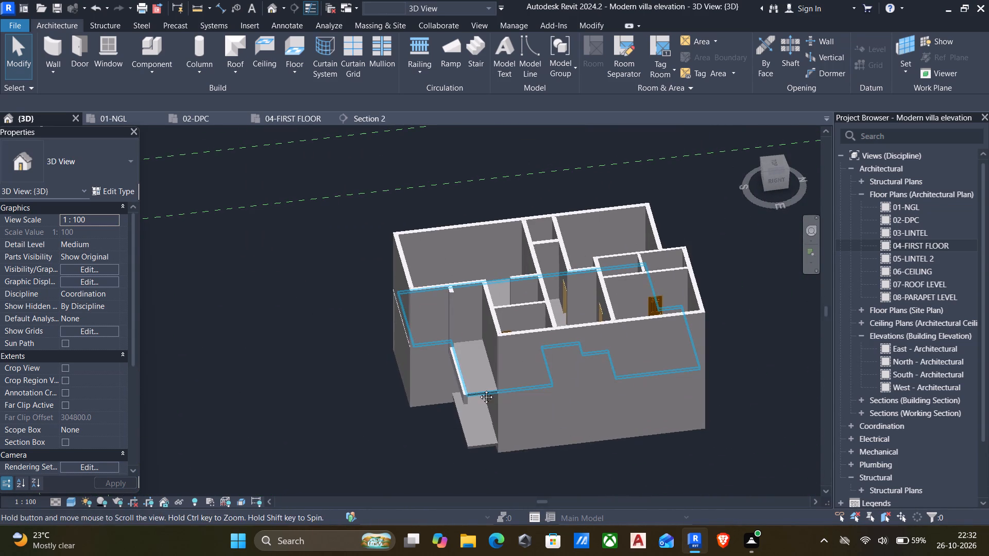
pyautogui.moveTo(479, 389); pyautogui.dragTo(417, 376, button='middle')
# Examine the projecting first floor slab and its edge beside the outer wall up close in the 3D view.
pyautogui.scroll(6, 425, 376)
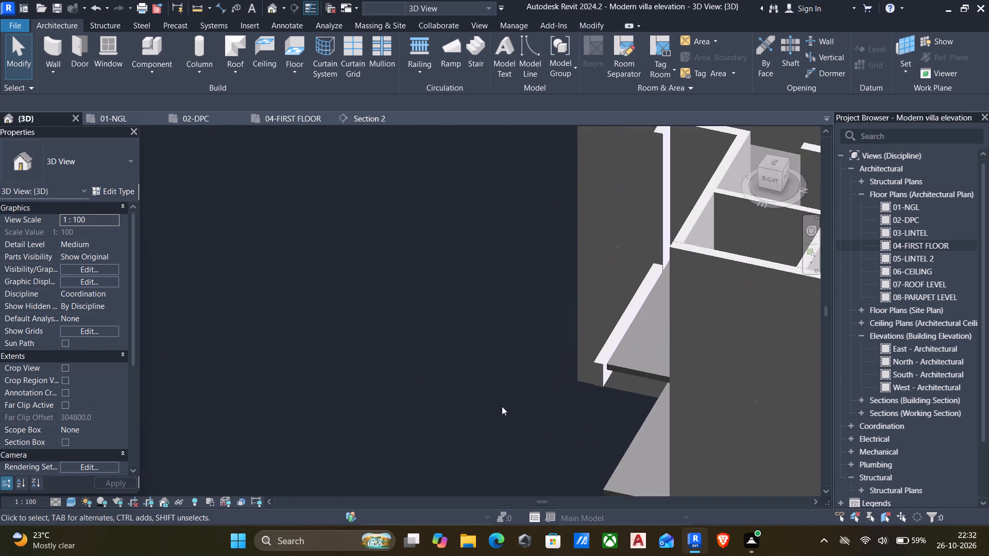
pyautogui.moveTo(557, 387); pyautogui.dragTo(309, 365, button='middle')
pyautogui.moveTo(350, 381); pyautogui.dragTo(364, 321, button='middle')
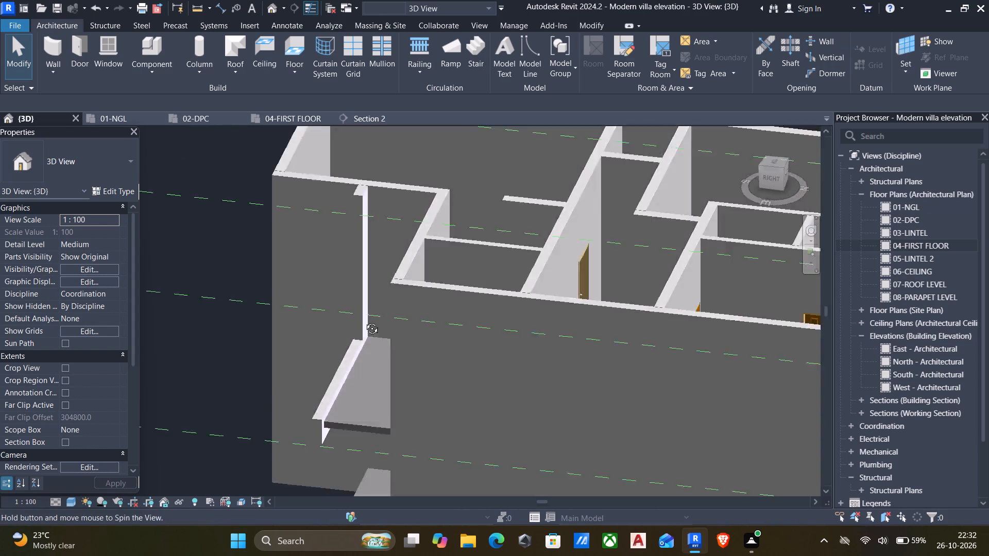
pyautogui.moveTo(364, 321); pyautogui.dragTo(365, 305, button='middle')
pyautogui.moveTo(346, 381); pyautogui.dragTo(344, 271, button='middle')
pyautogui.keyDown('shift'); pyautogui.moveTo(326, 357); pyautogui.dragTo(335, 293, button='middle'); pyautogui.keyUp('shift')
pyautogui.moveTo(323, 372); pyautogui.dragTo(339, 260, button='middle')
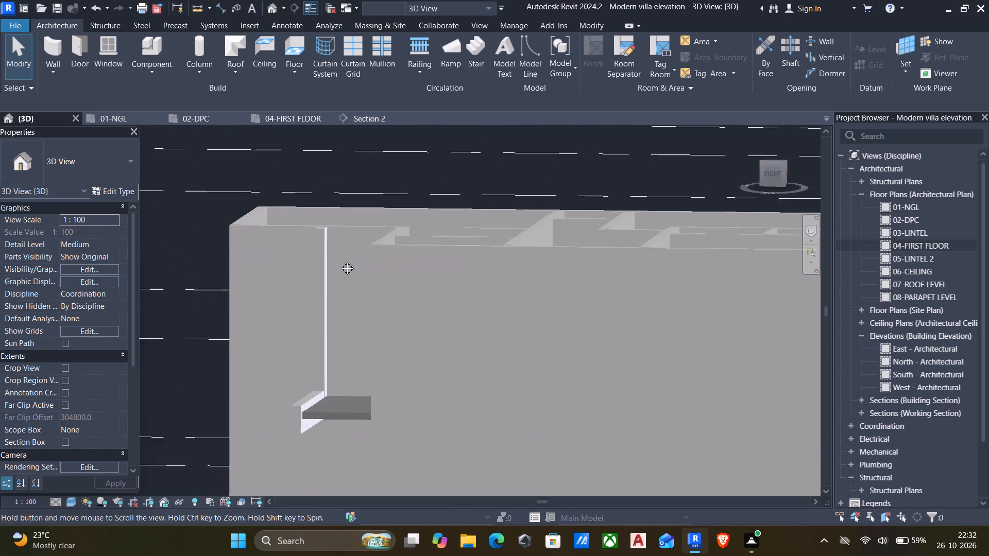
pyautogui.moveTo(339, 260); pyautogui.dragTo(339, 254, button='middle')
pyautogui.scroll(5, 352, 349)
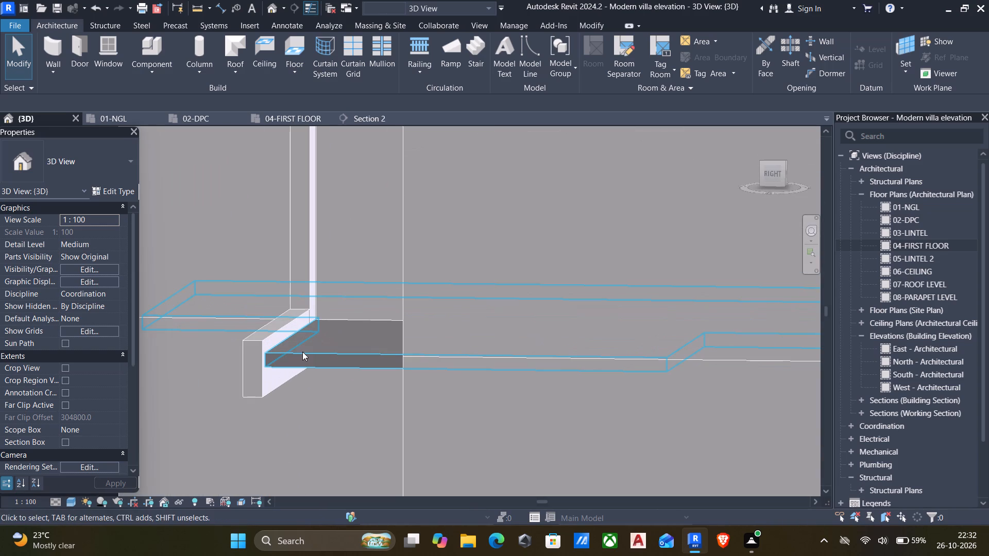
pyautogui.scroll(-6, 309, 351)
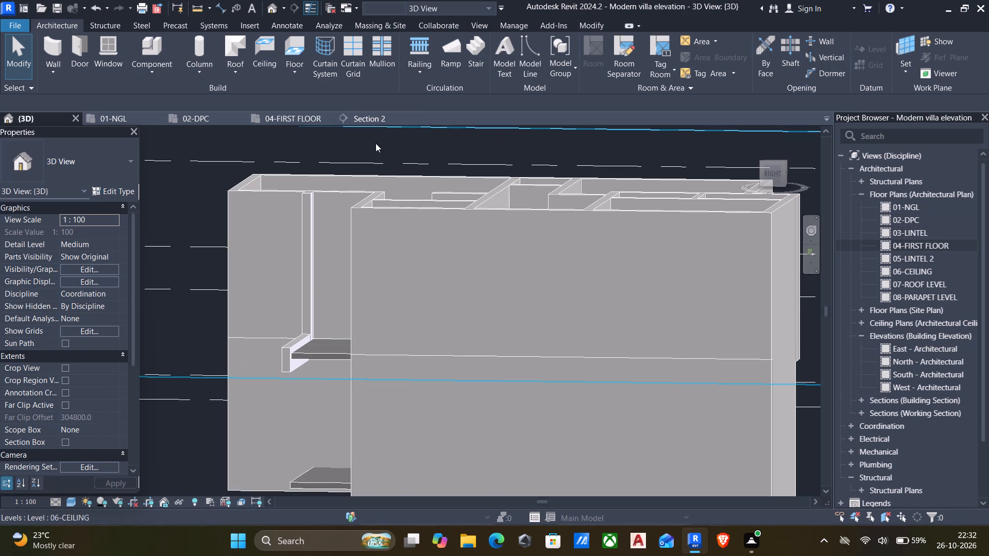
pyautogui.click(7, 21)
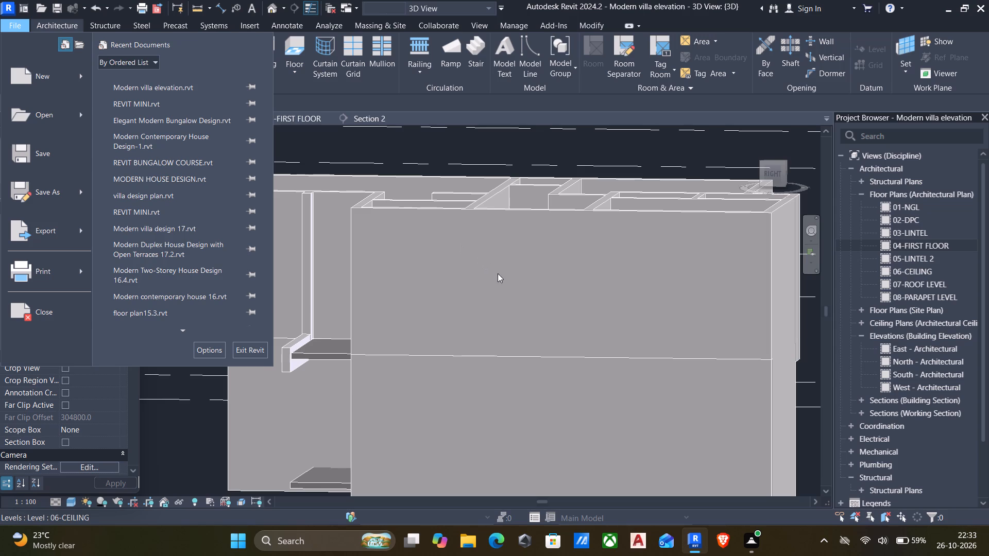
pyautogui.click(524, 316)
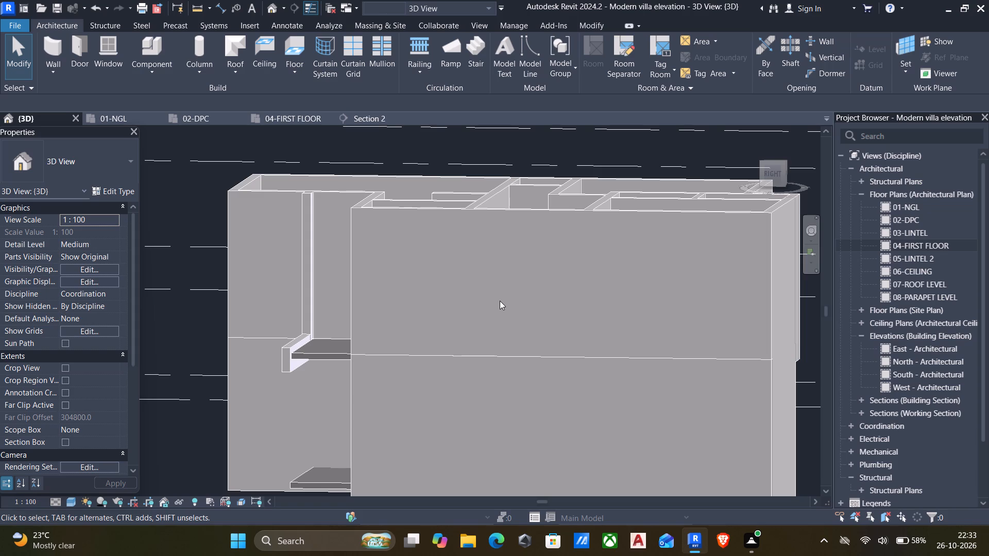
# Examine the whole villa in 3D again, from the balcony side and from above.
pyautogui.scroll(-4, 414, 354)
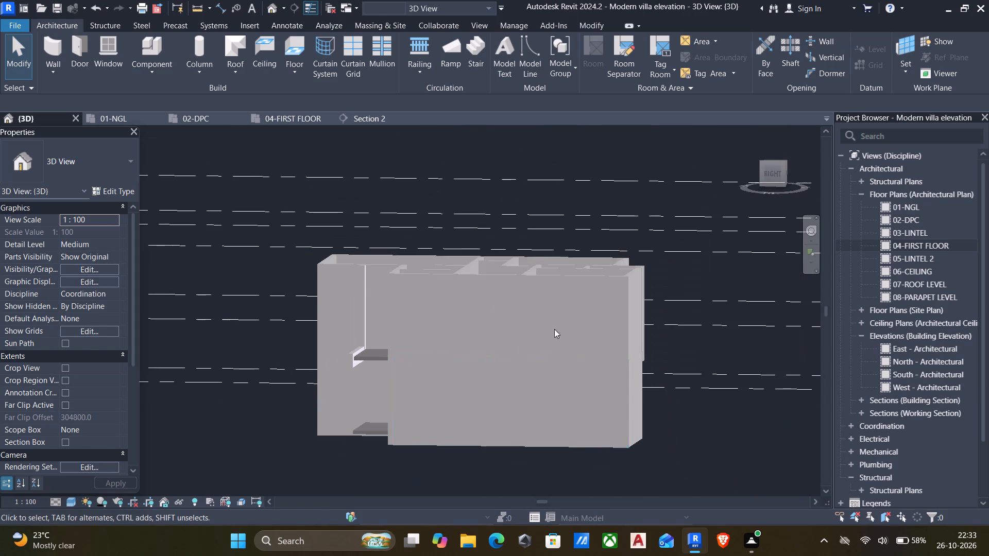
pyautogui.keyDown('shift'); pyautogui.moveTo(558, 327); pyautogui.dragTo(471, 439, button='middle'); pyautogui.keyUp('shift')
pyautogui.scroll(-4, 477, 440)
pyautogui.keyDown('shift'); pyautogui.moveTo(485, 436); pyautogui.dragTo(494, 430, button='middle'); pyautogui.keyUp('shift')
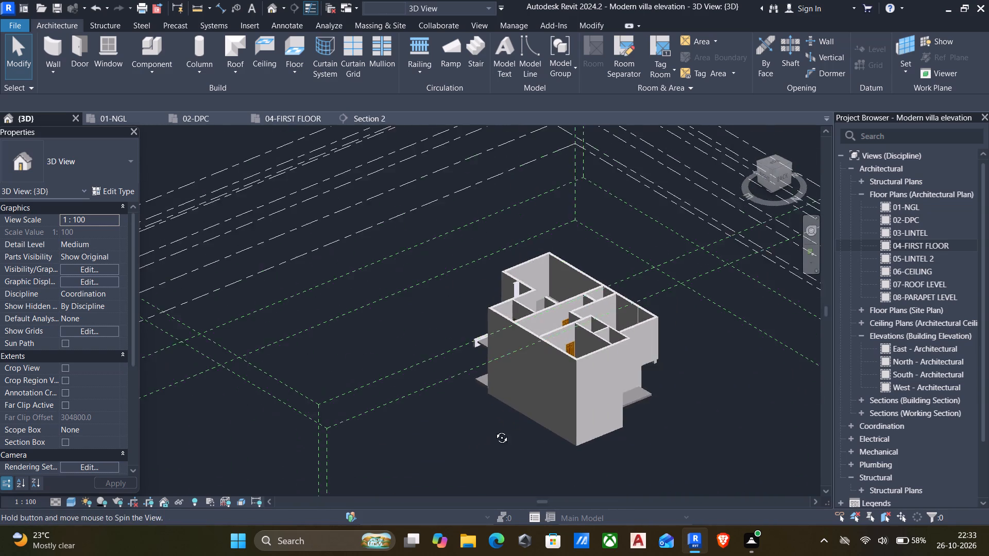
pyautogui.keyDown('shift'); pyautogui.moveTo(494, 430); pyautogui.dragTo(712, 450, button='middle'); pyautogui.keyUp('shift')
pyautogui.moveTo(434, 411); pyautogui.dragTo(435, 353, button='middle')
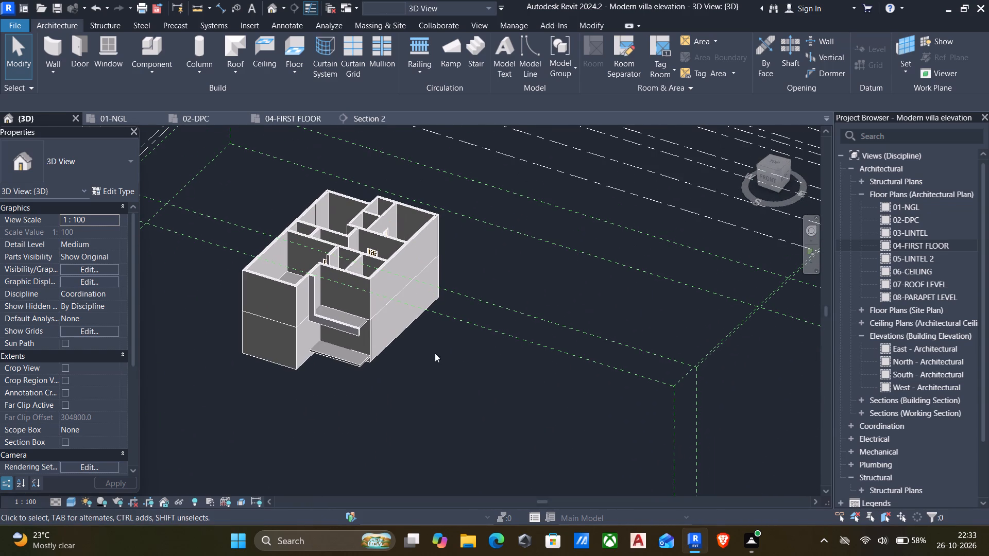
pyautogui.keyDown('shift'); pyautogui.moveTo(385, 366); pyautogui.dragTo(345, 404, button='middle'); pyautogui.keyUp('shift')
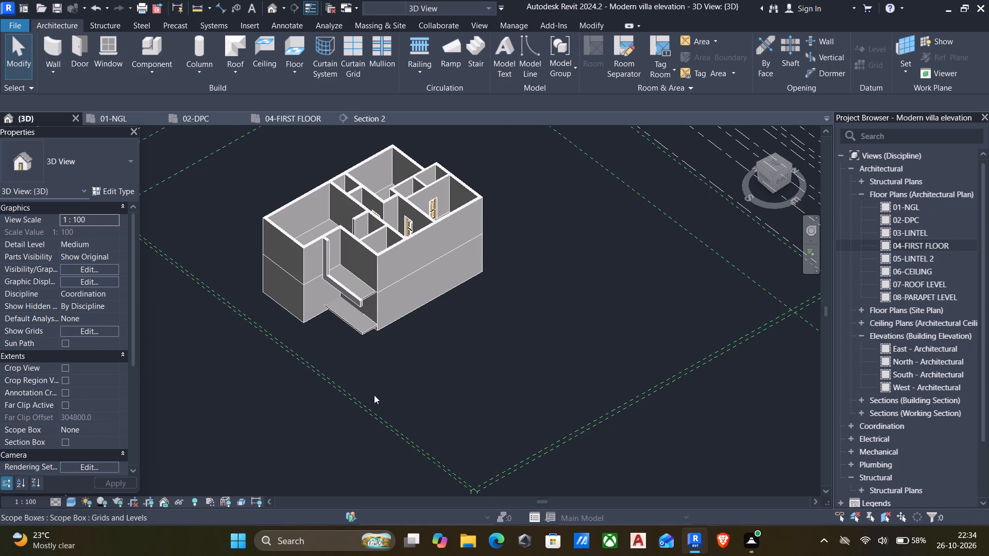
# Open the working section Section 1 and examine the villa against its levels.
pyautogui.doubleClick(881, 244)
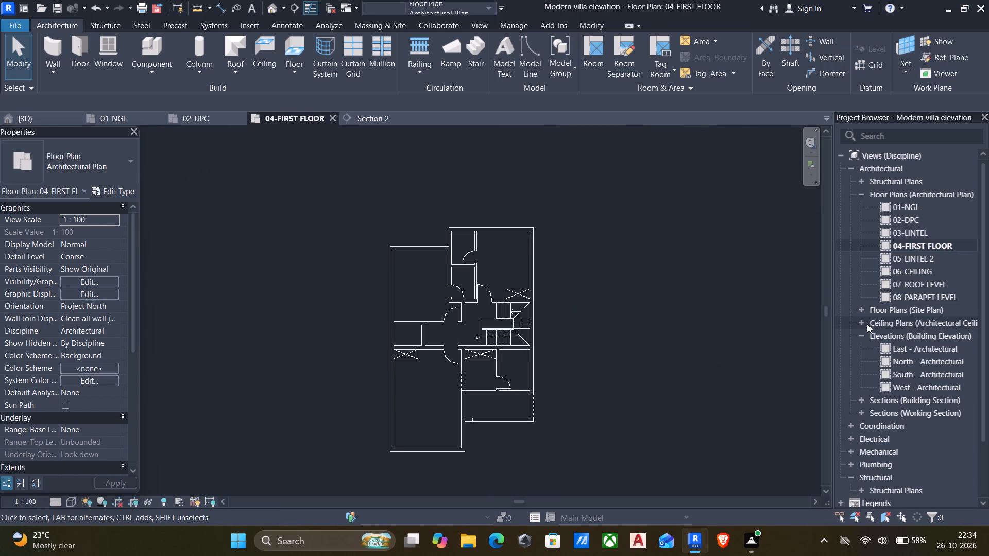
pyautogui.click(861, 398)
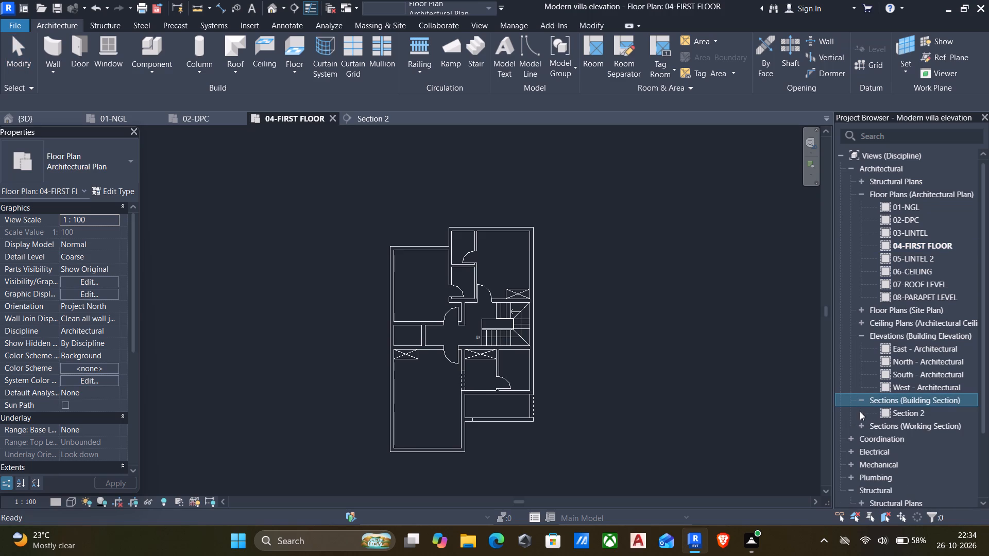
pyautogui.click(856, 425)
pyautogui.click(861, 423)
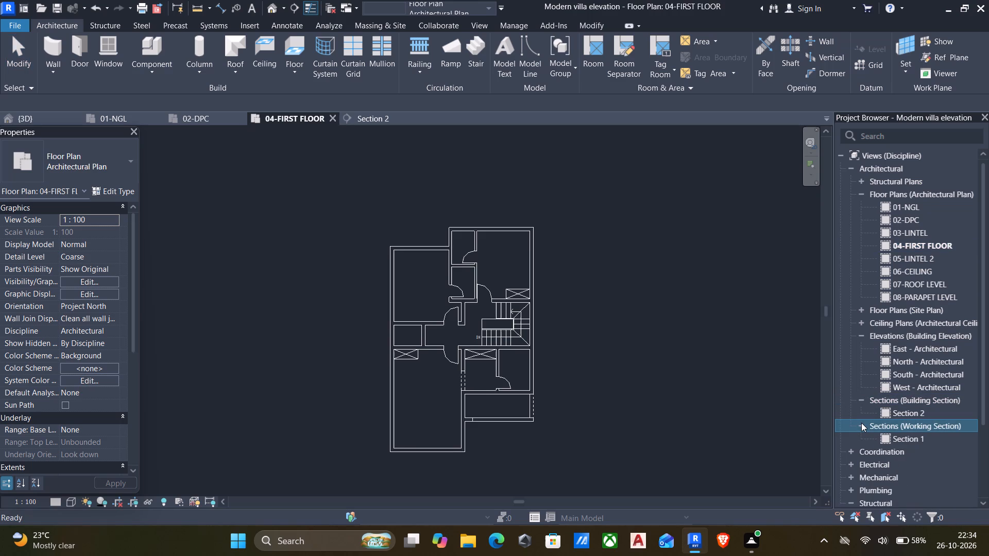
pyautogui.doubleClick(903, 439)
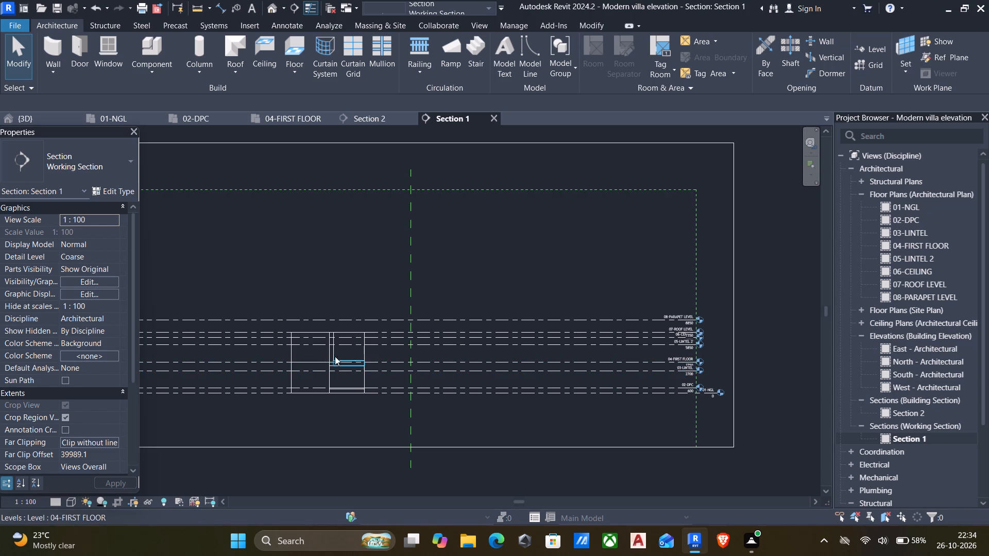
pyautogui.scroll(4, 278, 346)
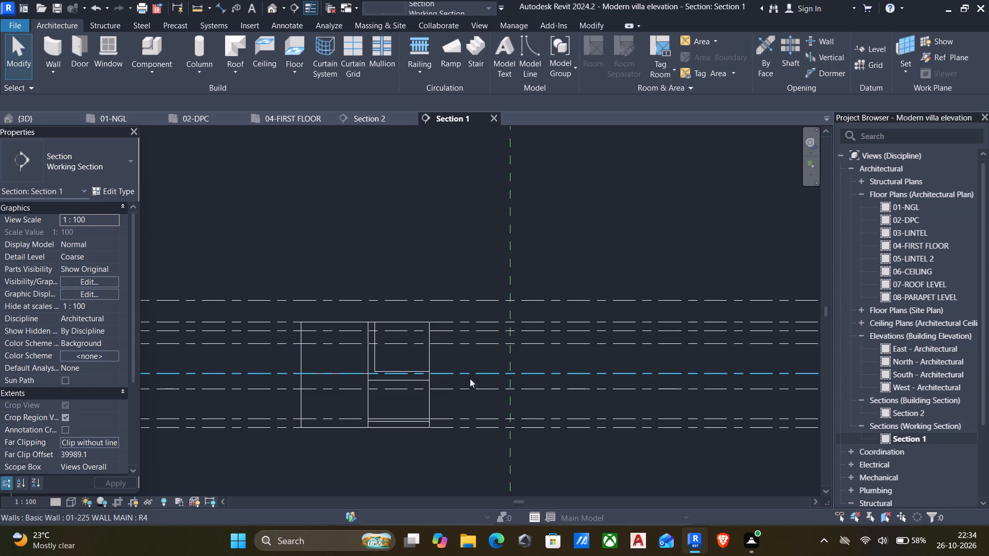
# Return to the 04-FIRST FLOOR plan and look over the whole floor layout.
pyautogui.doubleClick(885, 249)
pyautogui.scroll(-4, 586, 284)
pyautogui.moveTo(557, 314); pyautogui.dragTo(528, 291, button='middle')
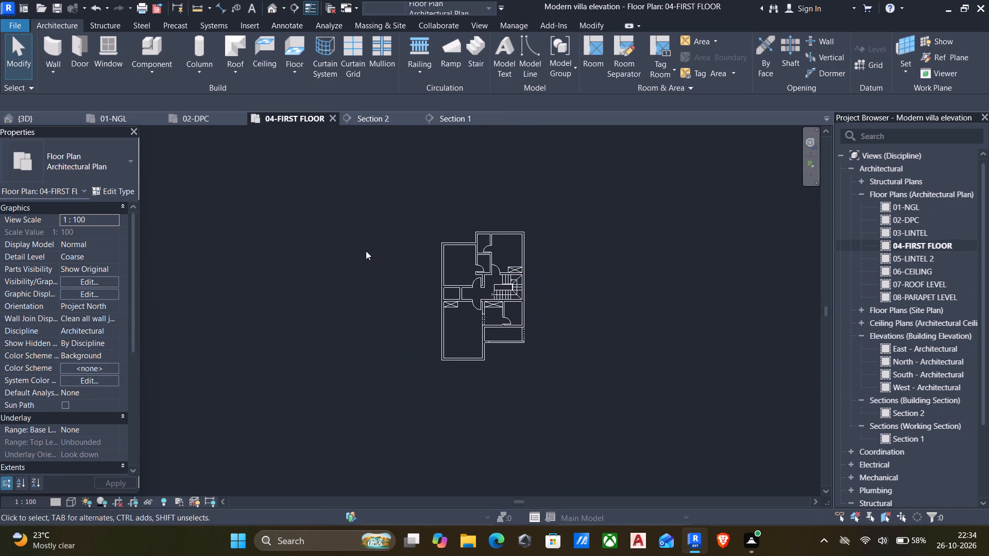
pyautogui.scroll(3, 366, 251)
pyautogui.moveTo(386, 194); pyautogui.dragTo(676, 453)
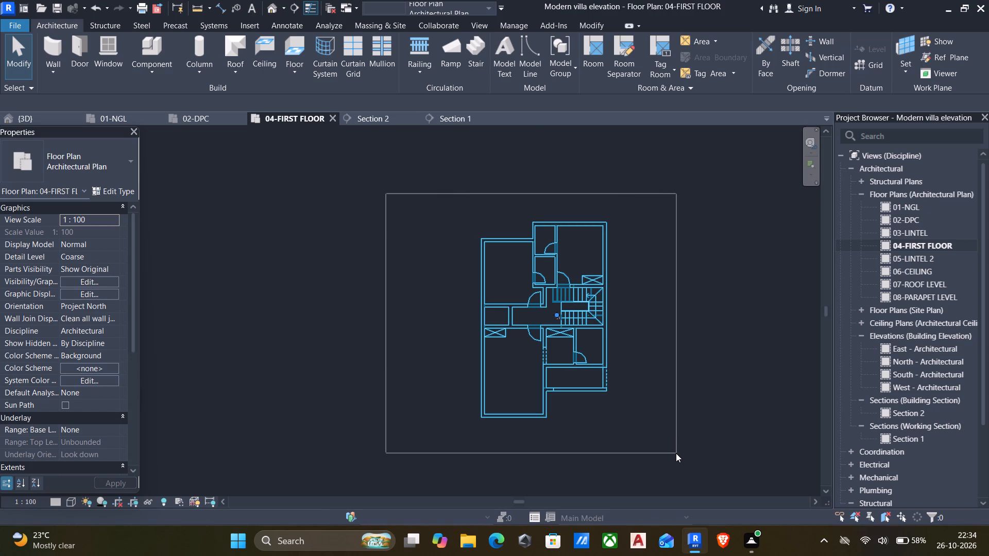
pyautogui.moveTo(676, 453); pyautogui.dragTo(672, 451)
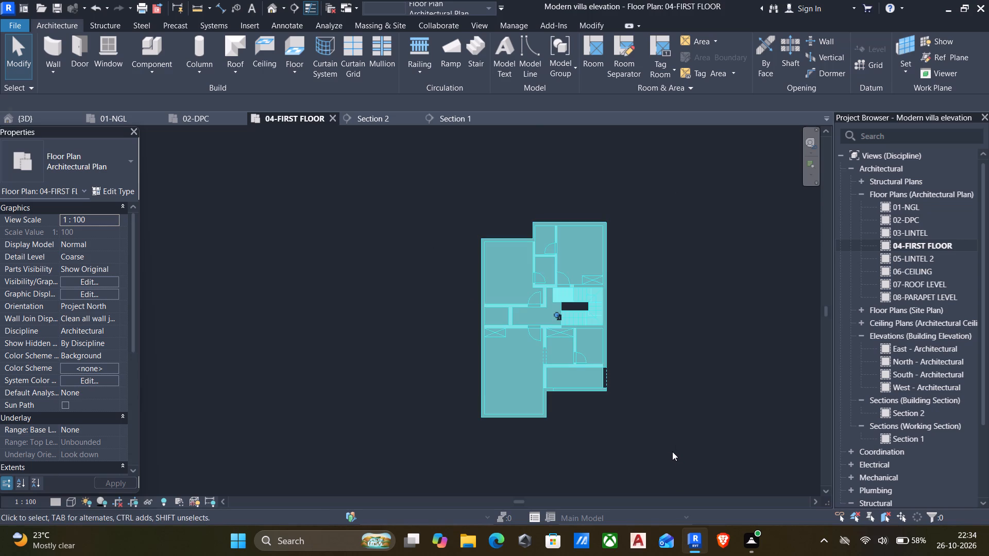
pyautogui.scroll(-4, 531, 413)
pyautogui.moveTo(518, 420); pyautogui.dragTo(456, 392, button='middle')
pyautogui.click(349, 340)
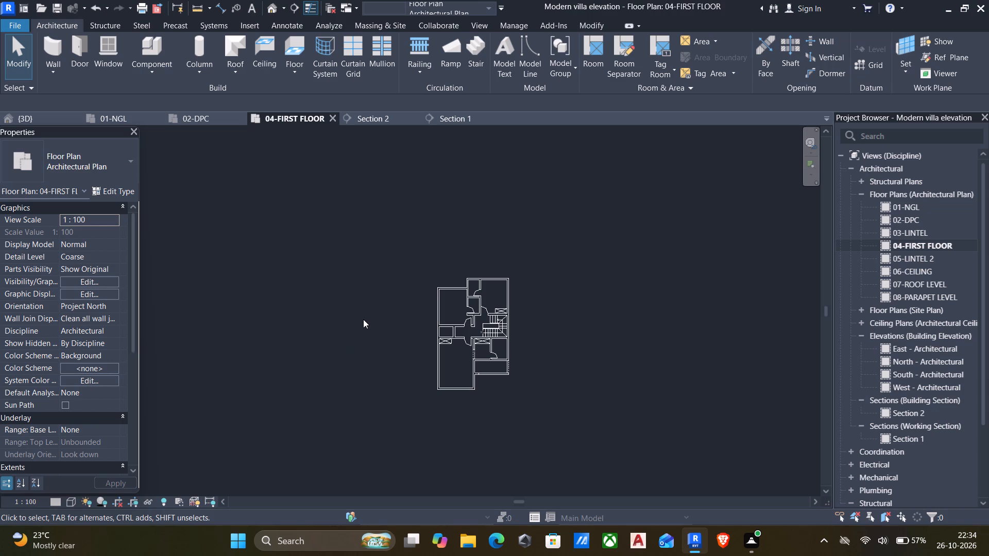
# Edit the 01-floor slab boundary, aligning the horizontal edge at the stairwell with the inner edge of the DN flight, and finish the sketch.
pyautogui.scroll(10, 484, 339)
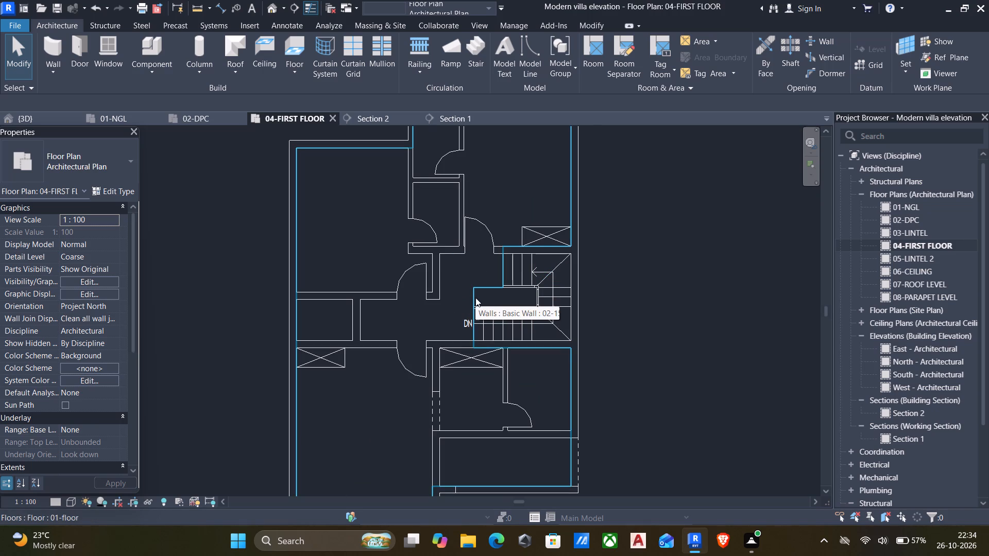
pyautogui.click(474, 297)
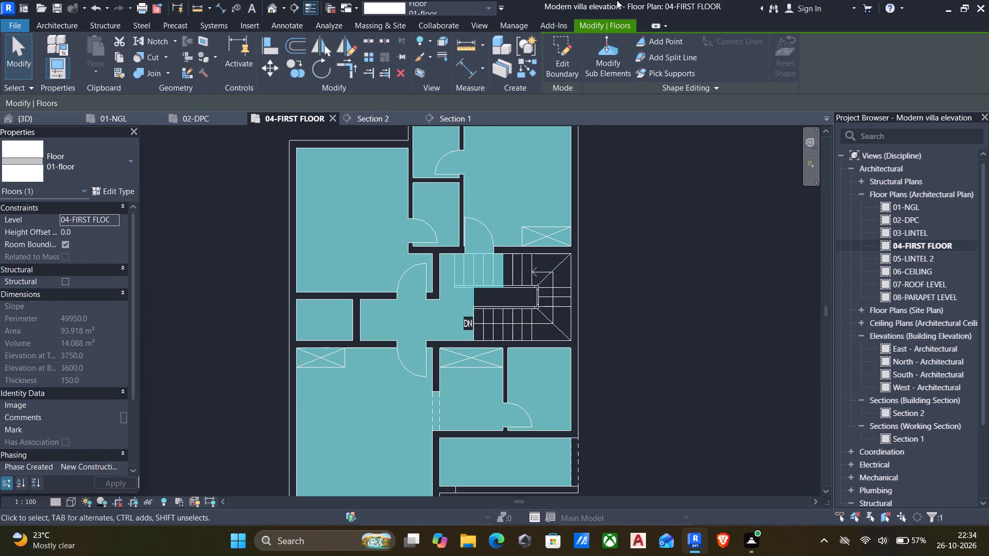
pyautogui.click(566, 44)
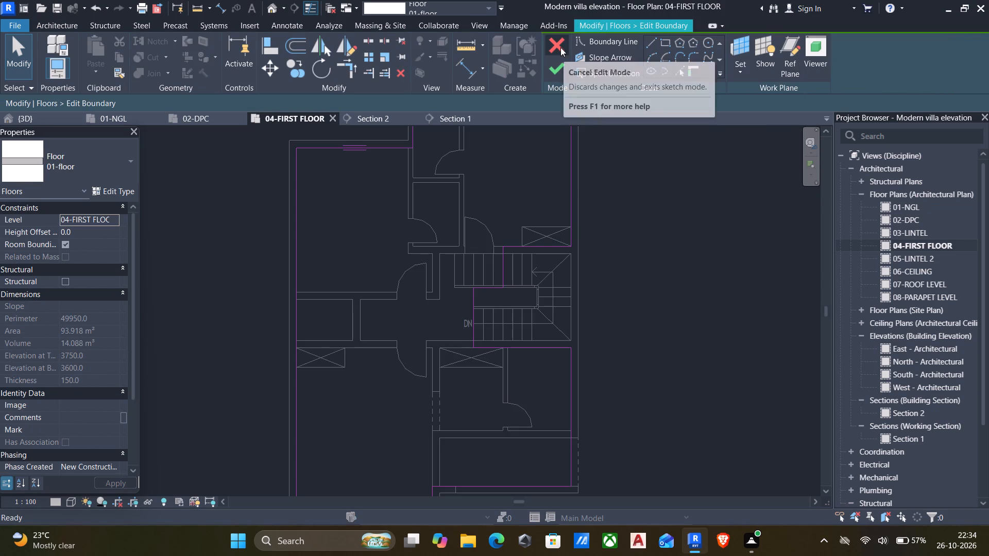
pyautogui.scroll(4, 570, 185)
pyautogui.moveTo(470, 378); pyautogui.dragTo(473, 333, button='middle')
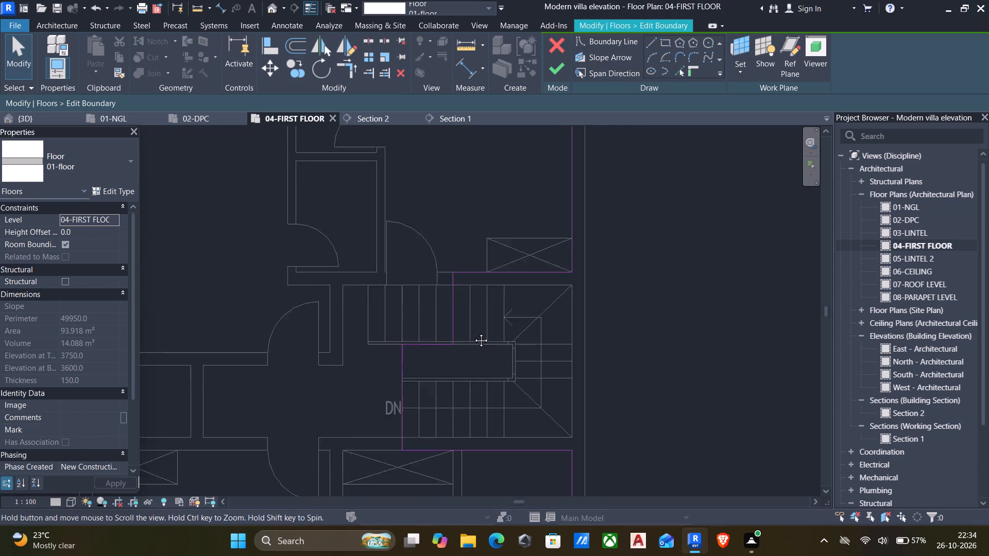
pyautogui.moveTo(473, 333); pyautogui.dragTo(480, 286, button='middle')
pyautogui.scroll(4, 475, 284)
pyautogui.write('al')
pyautogui.click(409, 307)
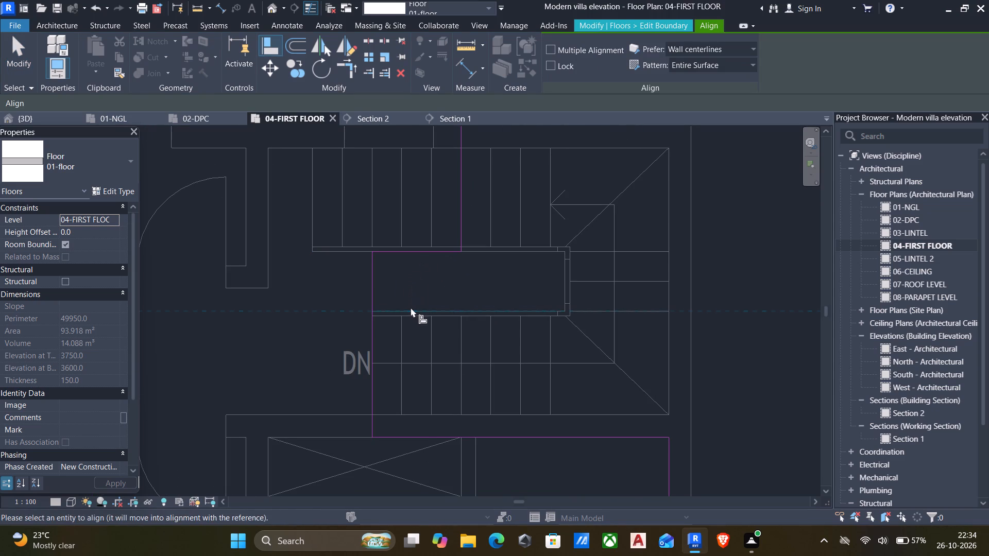
pyautogui.click(415, 252)
pyautogui.scroll(-3, 411, 268)
pyautogui.moveTo(410, 275); pyautogui.dragTo(409, 268, button='middle')
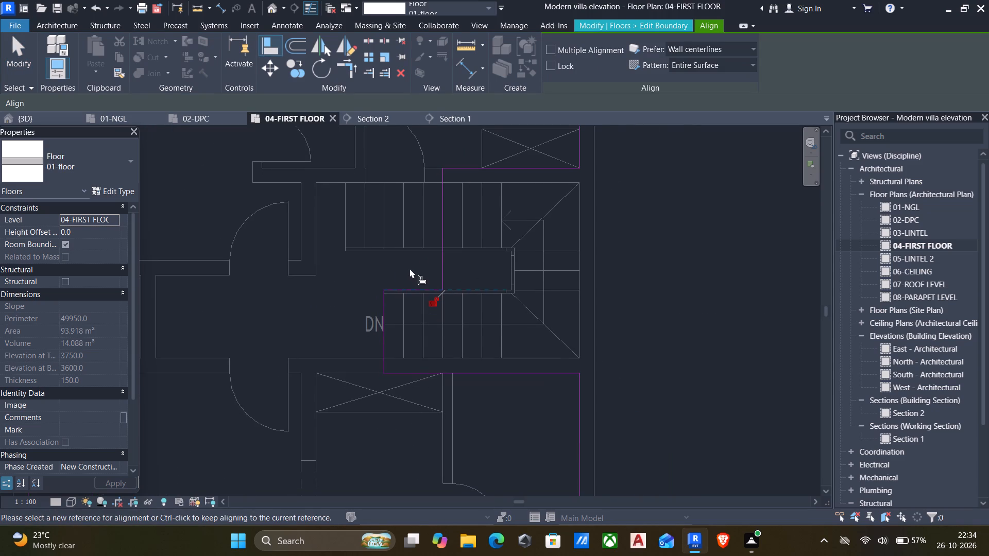
pyautogui.scroll(5, 399, 290)
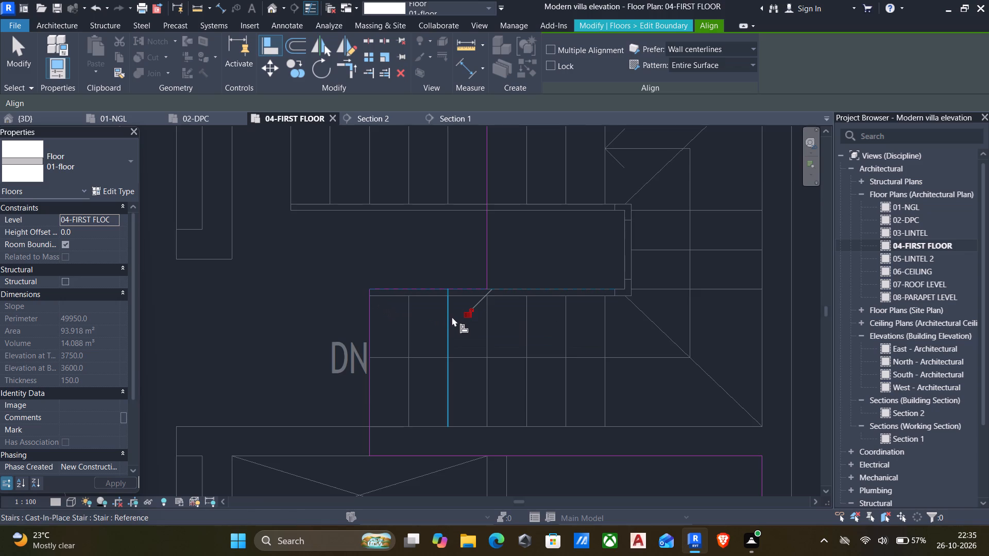
pyautogui.scroll(-2, 452, 323)
pyautogui.moveTo(453, 327); pyautogui.dragTo(441, 312, button='middle')
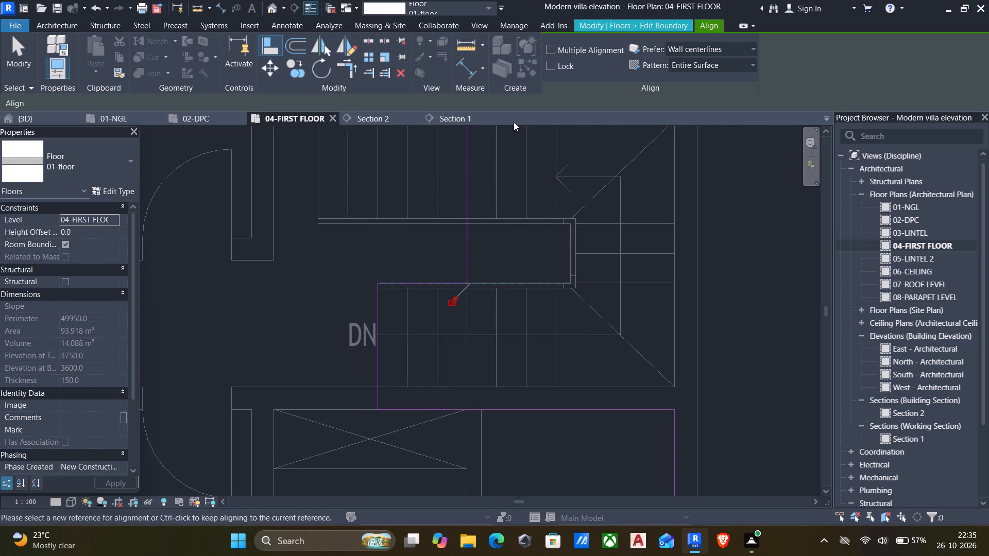
pyautogui.click(650, 27)
pyautogui.click(556, 68)
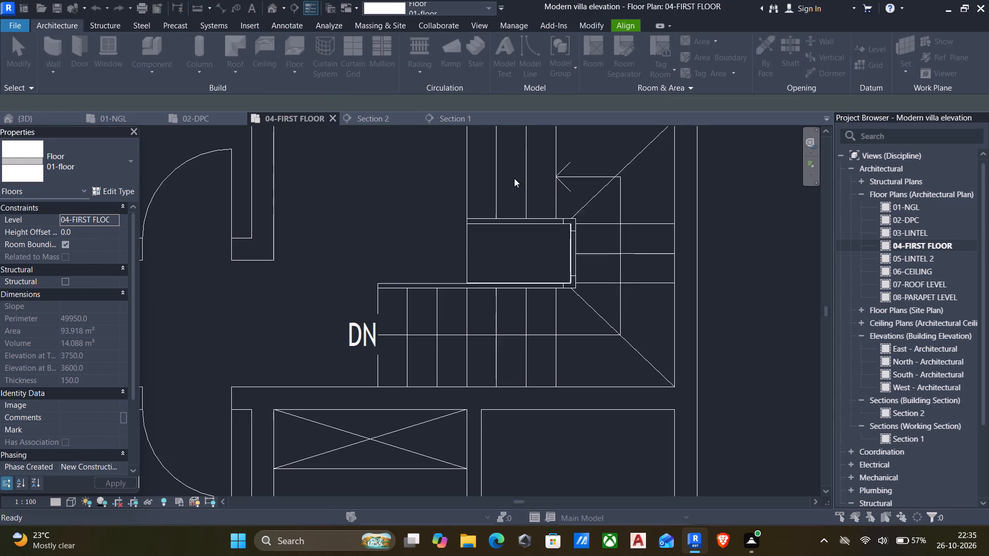
# Select the 01-floor slab and examine how it covers the first floor rooms and stair opening.
pyautogui.click(585, 273)
pyautogui.scroll(-5, 467, 282)
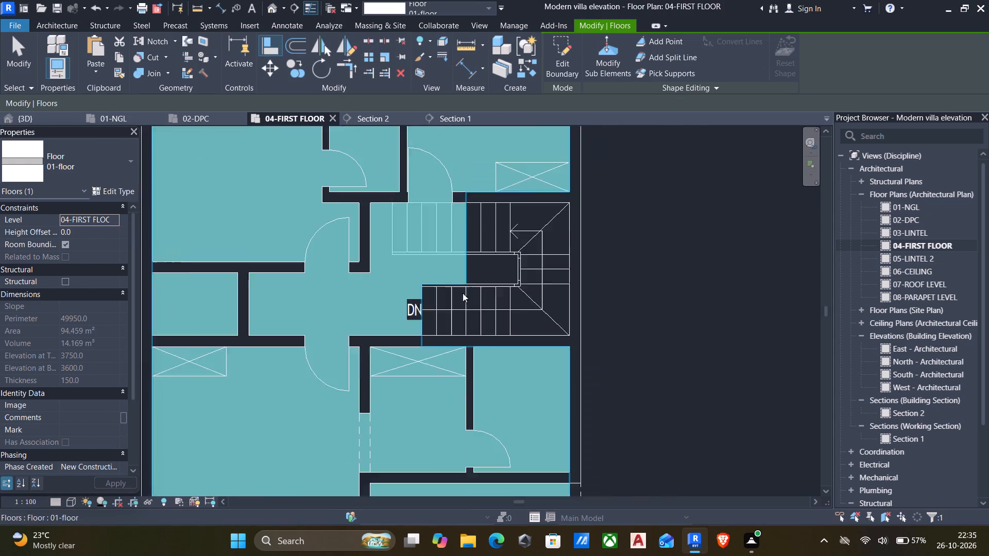
pyautogui.scroll(-1, 463, 293)
pyautogui.scroll(1, 457, 302)
pyautogui.scroll(-9, 438, 318)
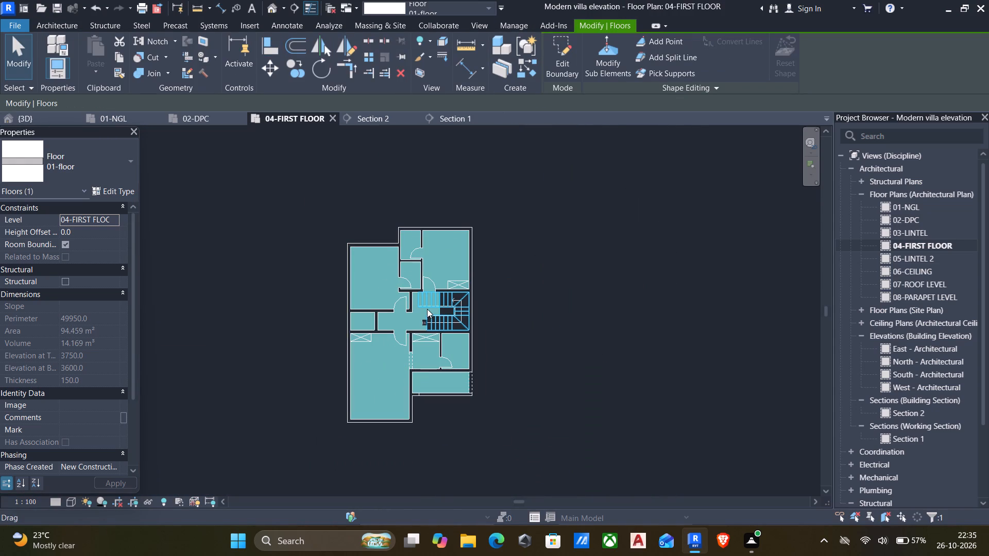
pyautogui.moveTo(414, 349); pyautogui.dragTo(492, 351, button='middle')
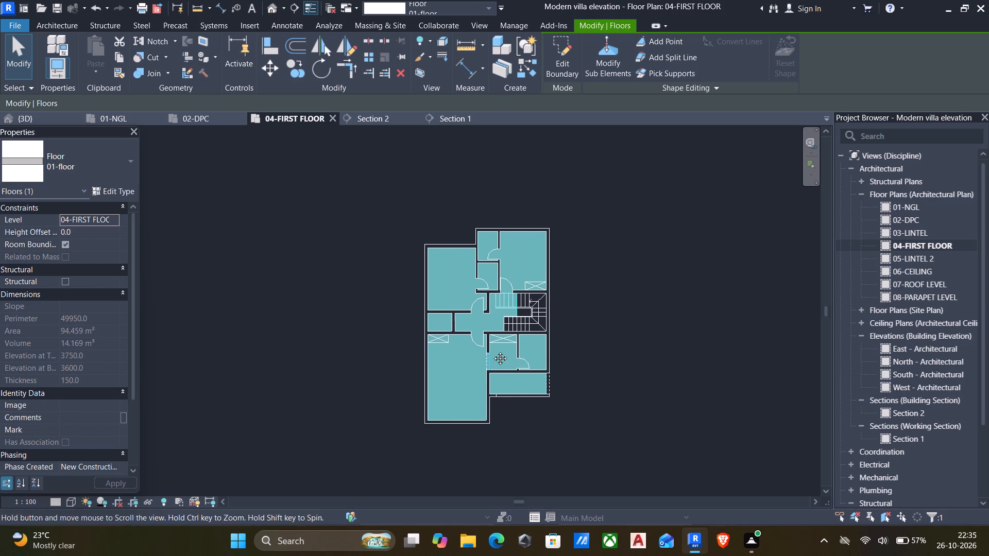
pyautogui.moveTo(492, 351); pyautogui.dragTo(499, 351, button='middle')
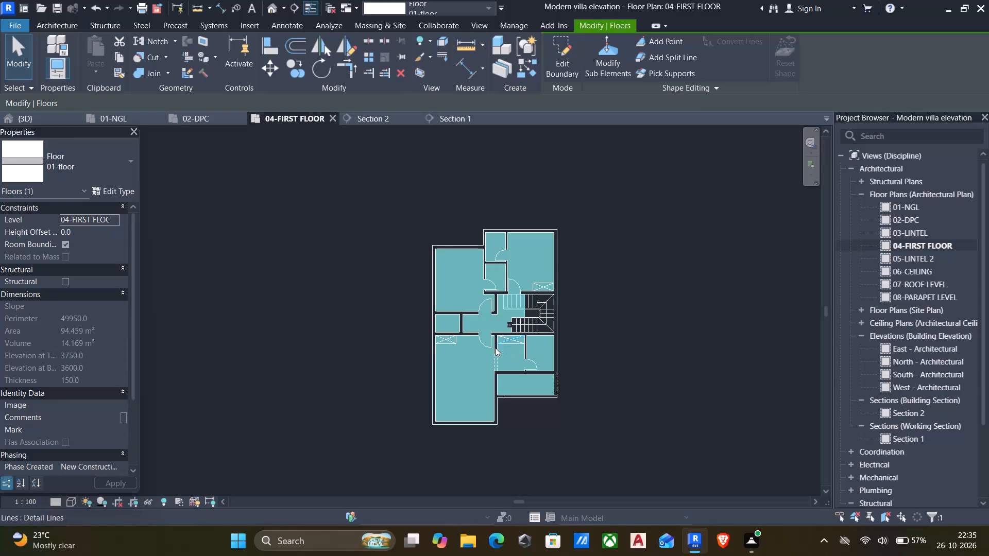
pyautogui.scroll(4, 329, 340)
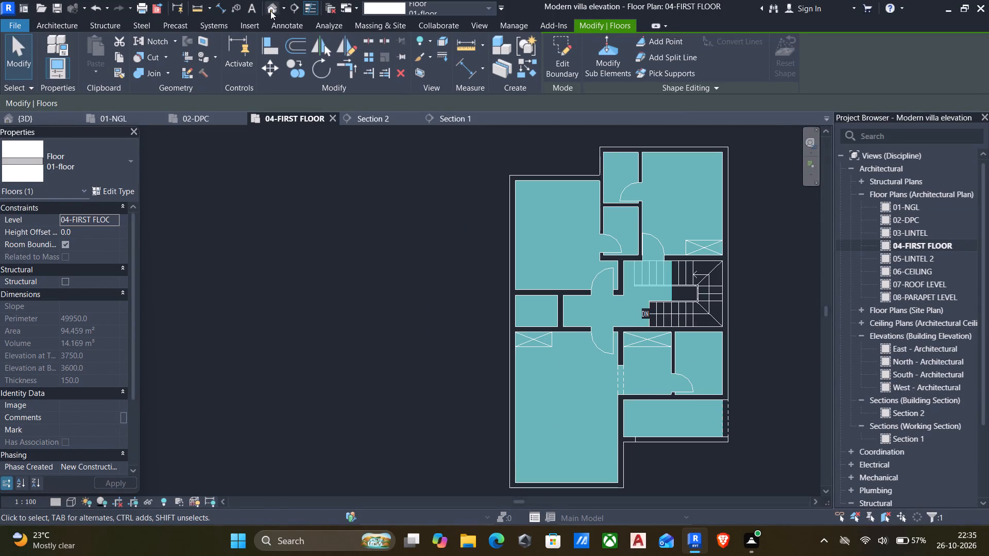
# Open the 3D view and examine the whole villa from several sides and from above.
pyautogui.click(270, 10)
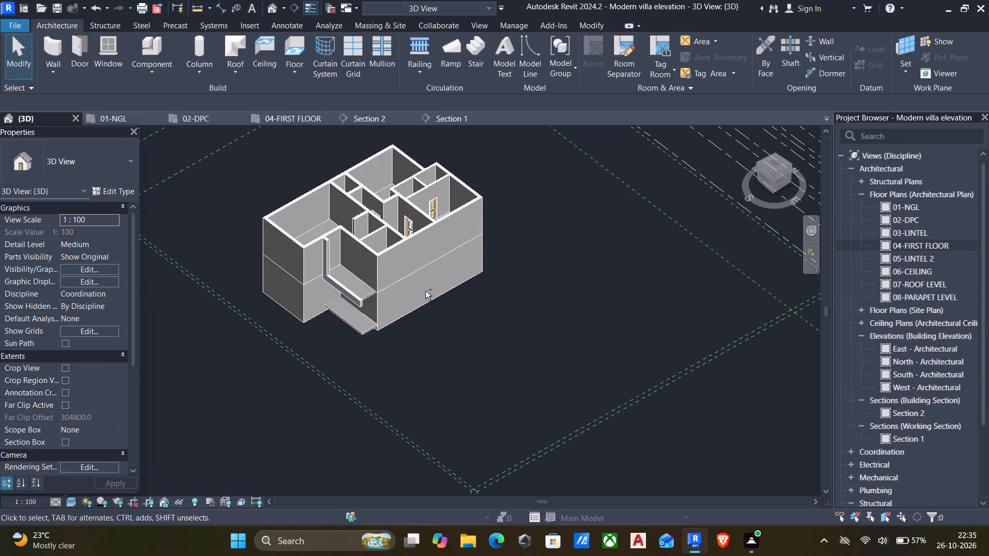
pyautogui.scroll(-5, 518, 280)
pyautogui.keyDown('shift'); pyautogui.moveTo(516, 288); pyautogui.dragTo(362, 302, button='middle'); pyautogui.keyUp('shift')
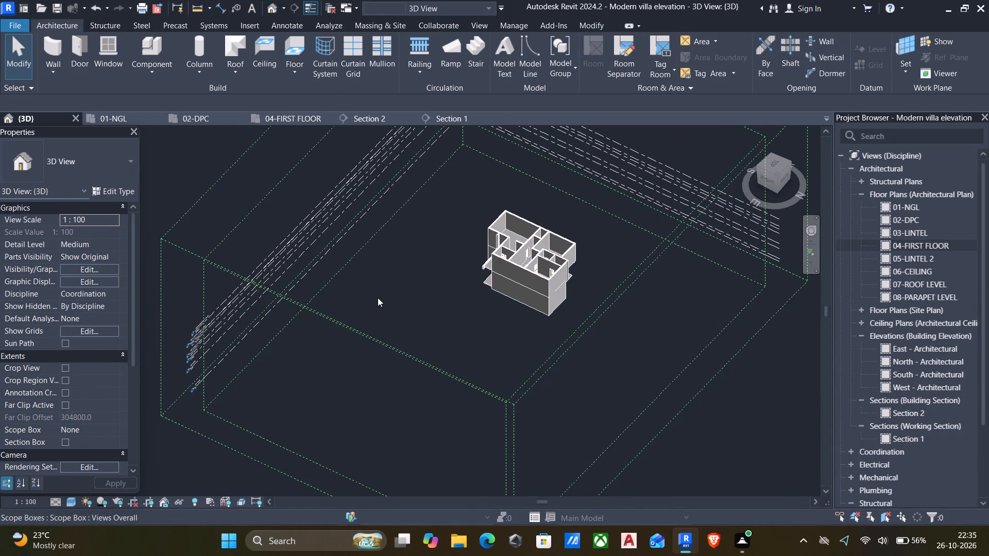
pyautogui.scroll(4, 520, 317)
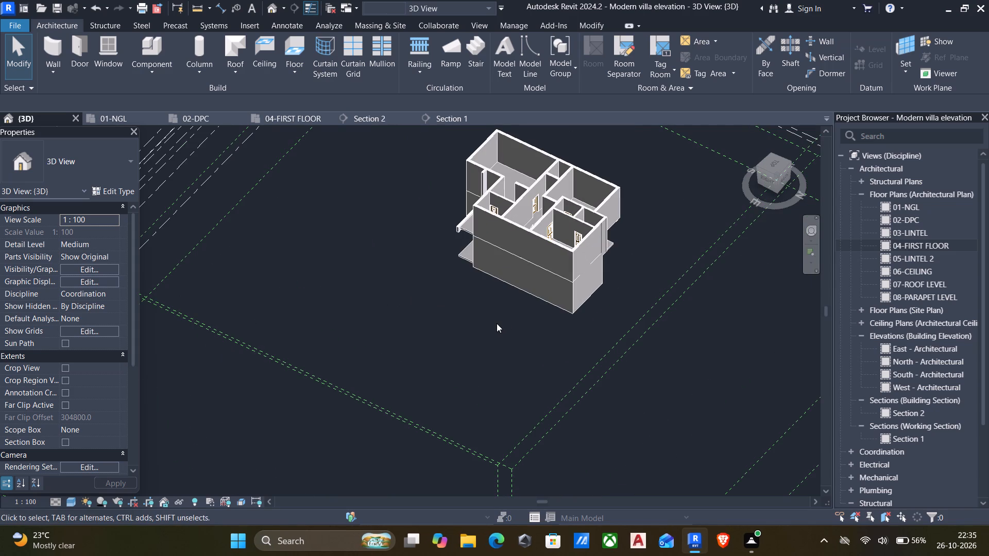
pyautogui.scroll(-2, 524, 288)
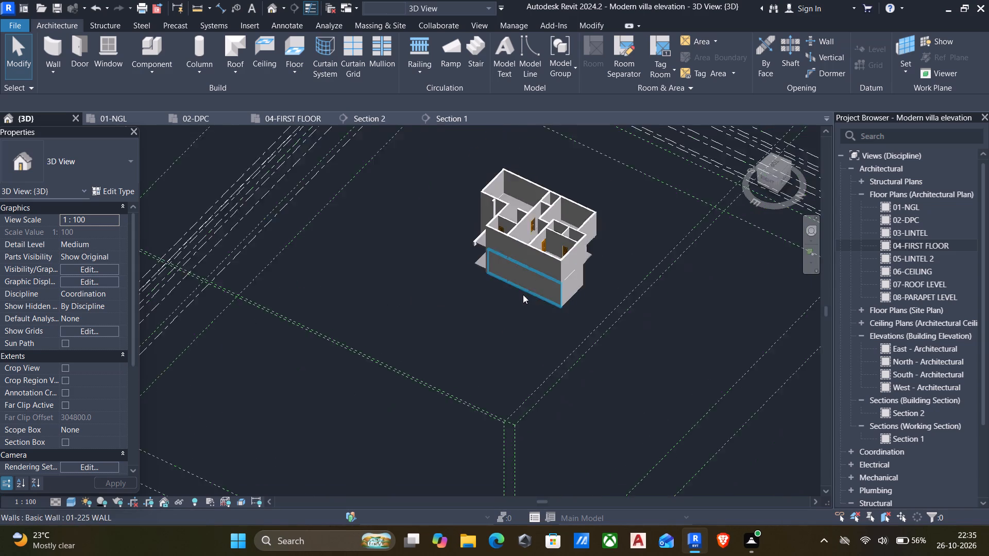
pyautogui.scroll(-1, 523, 294)
pyautogui.moveTo(523, 294); pyautogui.dragTo(479, 459, button='middle')
pyautogui.scroll(5, 482, 444)
pyautogui.moveTo(475, 413); pyautogui.dragTo(475, 357, button='middle')
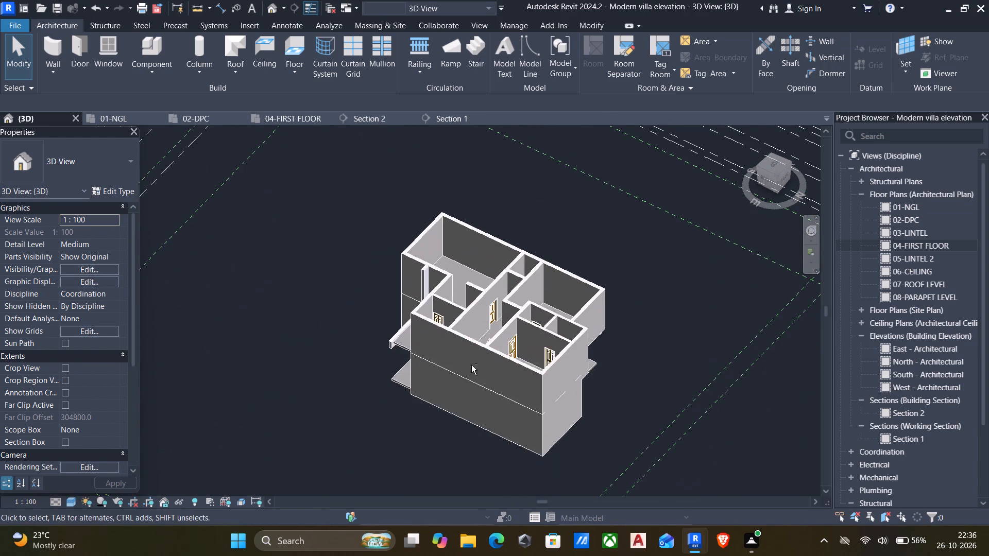
pyautogui.keyDown('shift'); pyautogui.moveTo(470, 373); pyautogui.dragTo(528, 482, button='middle'); pyautogui.keyUp('shift')
pyautogui.keyDown('shift'); pyautogui.moveTo(472, 370); pyautogui.dragTo(369, 466, button='middle'); pyautogui.keyUp('shift')
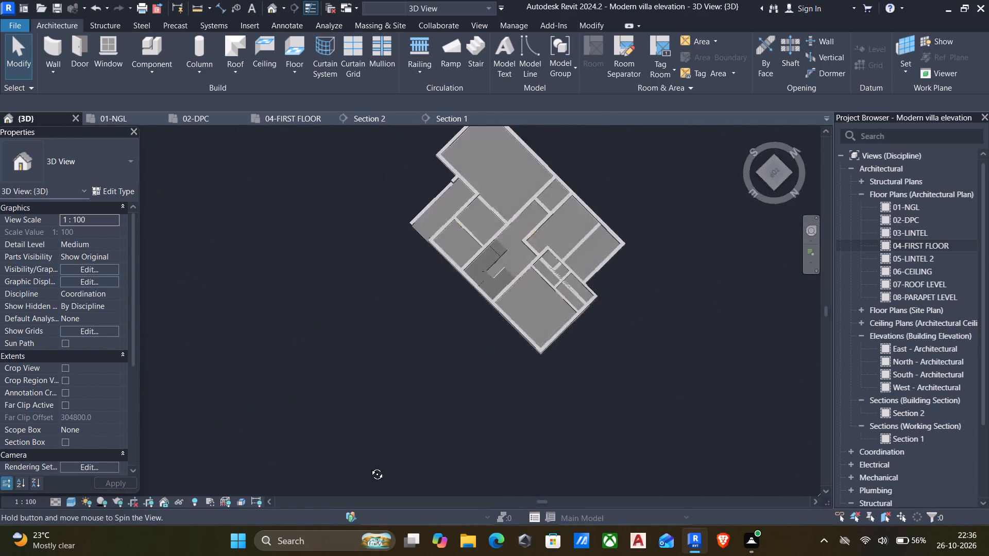
pyautogui.keyDown('shift'); pyautogui.moveTo(369, 466); pyautogui.dragTo(197, 420, button='middle'); pyautogui.keyUp('shift')
pyautogui.moveTo(345, 430); pyautogui.dragTo(356, 330, button='middle')
pyautogui.keyDown('shift'); pyautogui.moveTo(405, 392); pyautogui.dragTo(395, 323, button='middle'); pyautogui.keyUp('shift')
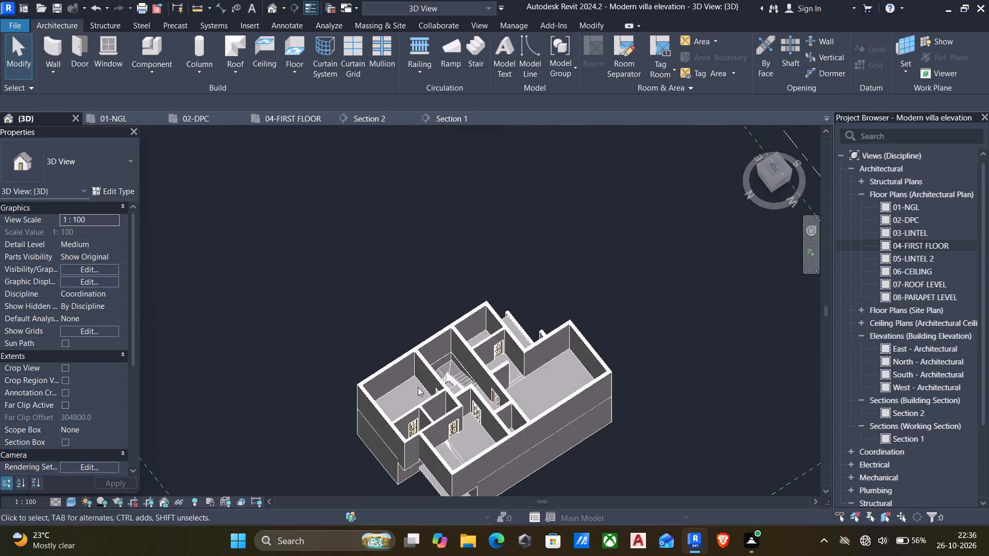
# Examine the staircase, its railing and the first floor landing around the stairwell closely in 3D.
pyautogui.scroll(5, 412, 380)
pyautogui.moveTo(449, 412); pyautogui.dragTo(450, 356, button='middle')
pyautogui.scroll(5, 454, 352)
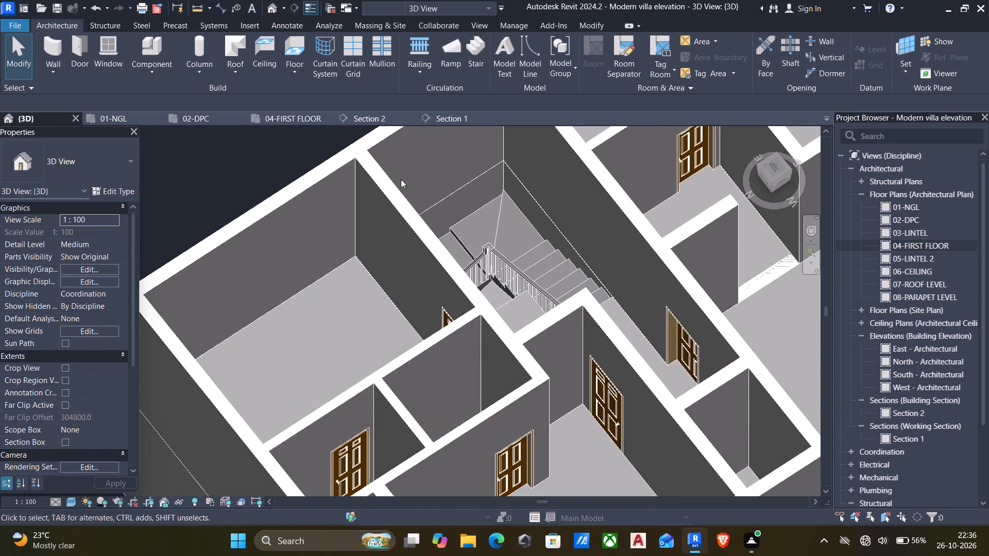
pyautogui.scroll(4, 401, 179)
pyautogui.scroll(5, 441, 214)
pyautogui.scroll(-6, 562, 311)
pyautogui.scroll(-8, 600, 358)
pyautogui.moveTo(610, 369); pyautogui.dragTo(549, 272, button='middle')
pyautogui.keyDown('shift'); pyautogui.moveTo(549, 272); pyautogui.dragTo(598, 339, button='middle'); pyautogui.keyUp('shift')
pyautogui.scroll(4, 588, 194)
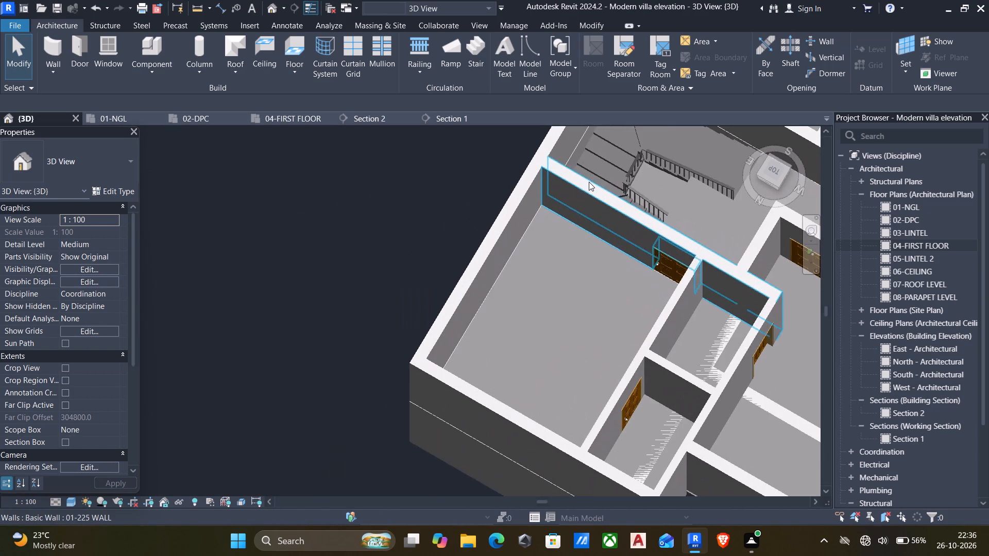
pyautogui.scroll(-5, 545, 321)
pyautogui.moveTo(560, 311); pyautogui.dragTo(518, 366, button='middle')
pyautogui.keyDown('shift'); pyautogui.moveTo(573, 320); pyautogui.dragTo(721, 138, button='middle'); pyautogui.keyUp('shift')
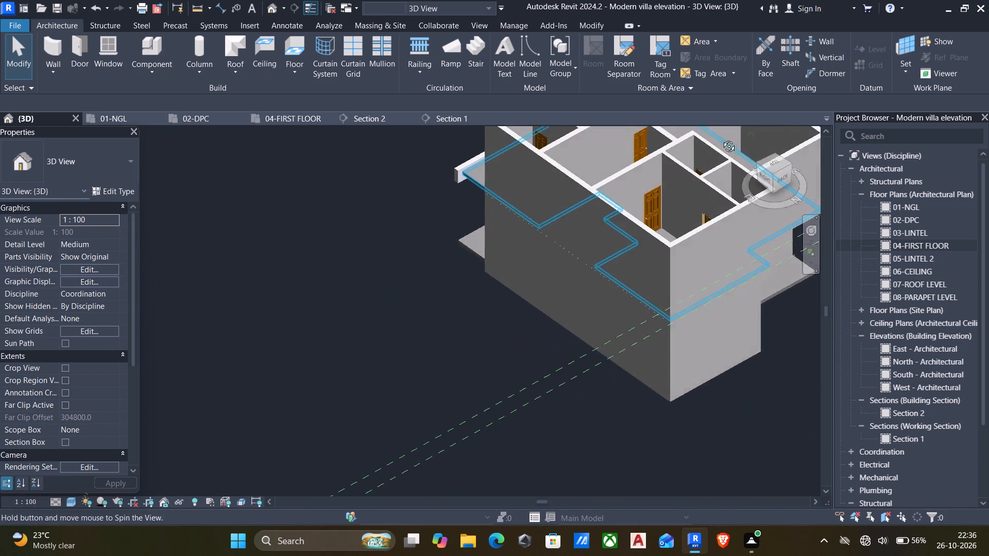
pyautogui.keyDown('shift'); pyautogui.moveTo(721, 138); pyautogui.dragTo(653, 275, button='middle'); pyautogui.keyUp('shift')
pyautogui.keyDown('shift'); pyautogui.moveTo(646, 277); pyautogui.dragTo(644, 415, button='middle'); pyautogui.keyUp('shift')
pyautogui.scroll(5, 617, 291)
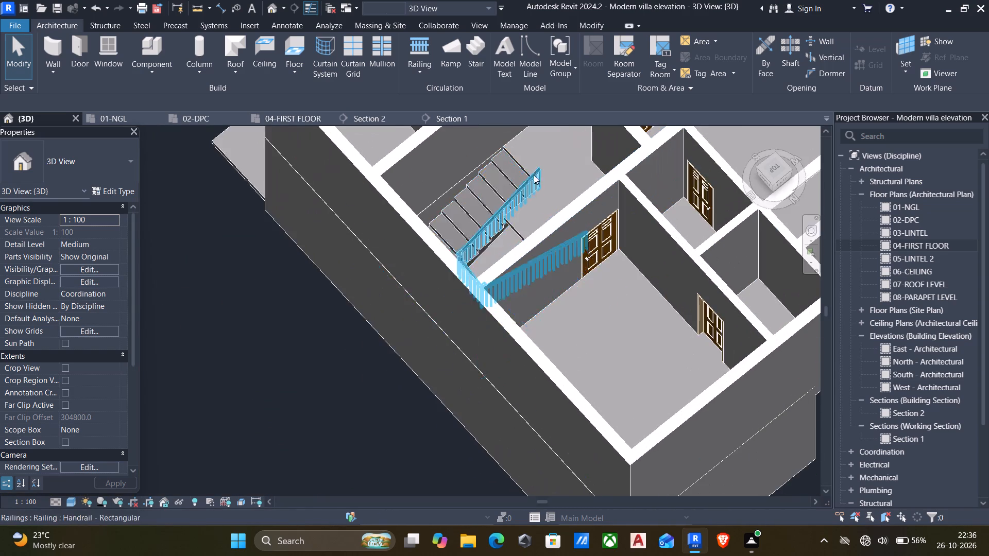
pyautogui.moveTo(522, 190); pyautogui.dragTo(517, 319, button='middle')
pyautogui.scroll(5, 517, 319)
pyautogui.keyDown('shift'); pyautogui.moveTo(521, 336); pyautogui.dragTo(549, 270, button='middle'); pyautogui.keyUp('shift')
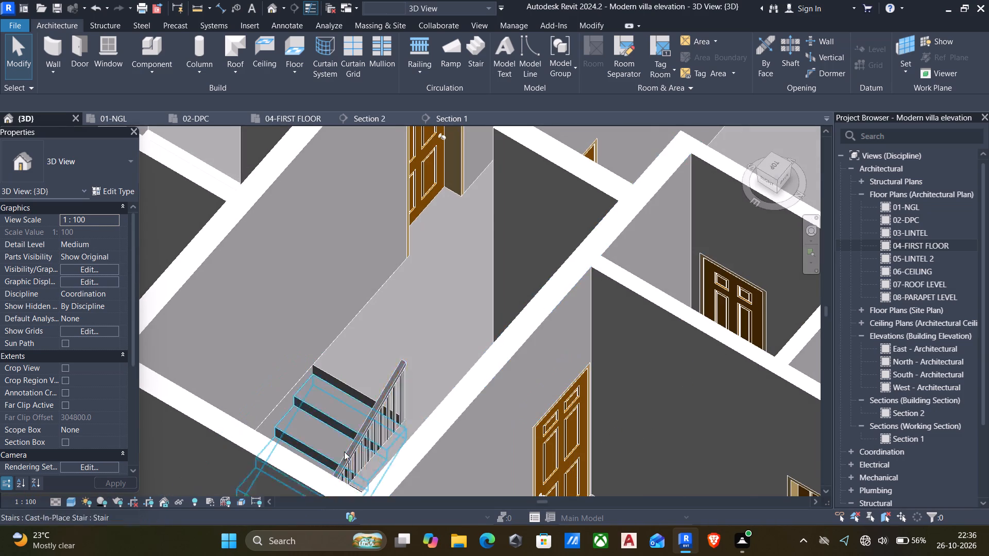
pyautogui.scroll(5, 329, 452)
pyautogui.scroll(-10, 409, 338)
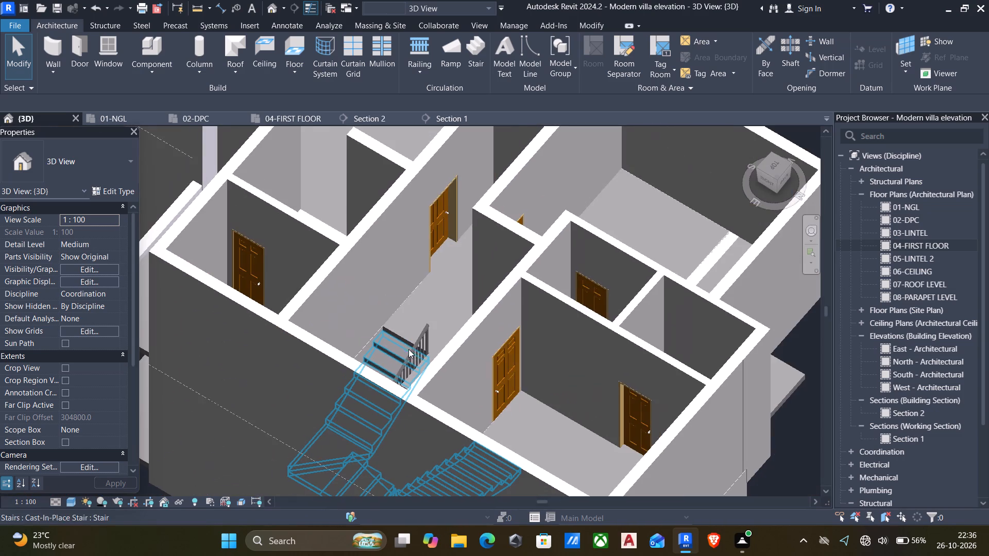
pyautogui.middleClick(407, 349)
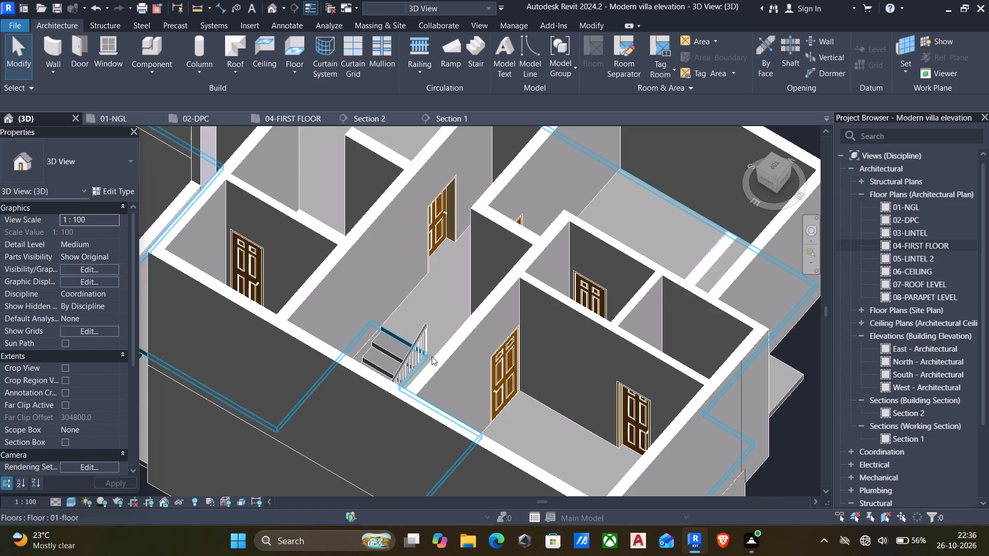
# Return to the 04-FIRST FLOOR plan and delete the D1 door between the north-west bedroom and the passage.
pyautogui.doubleClick(889, 242)
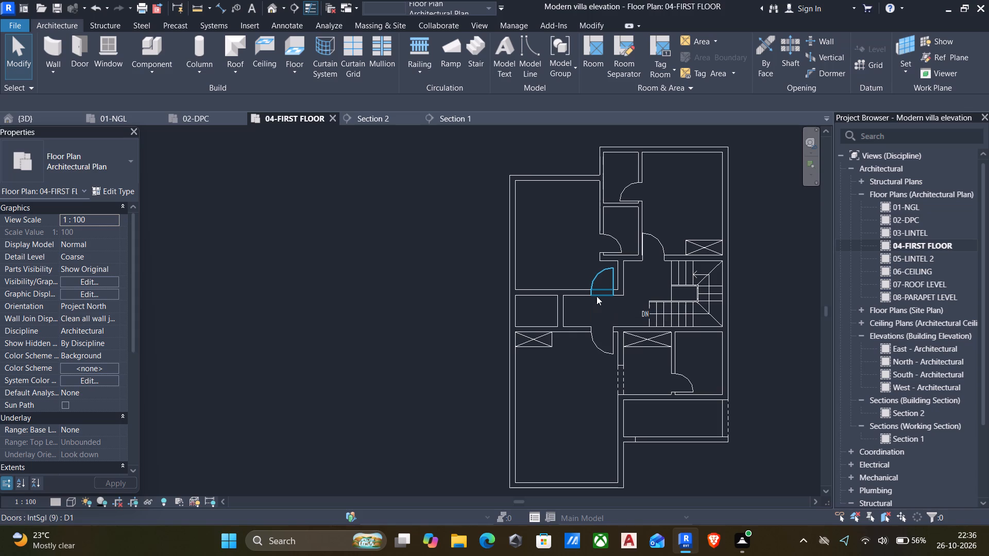
pyautogui.click(619, 286)
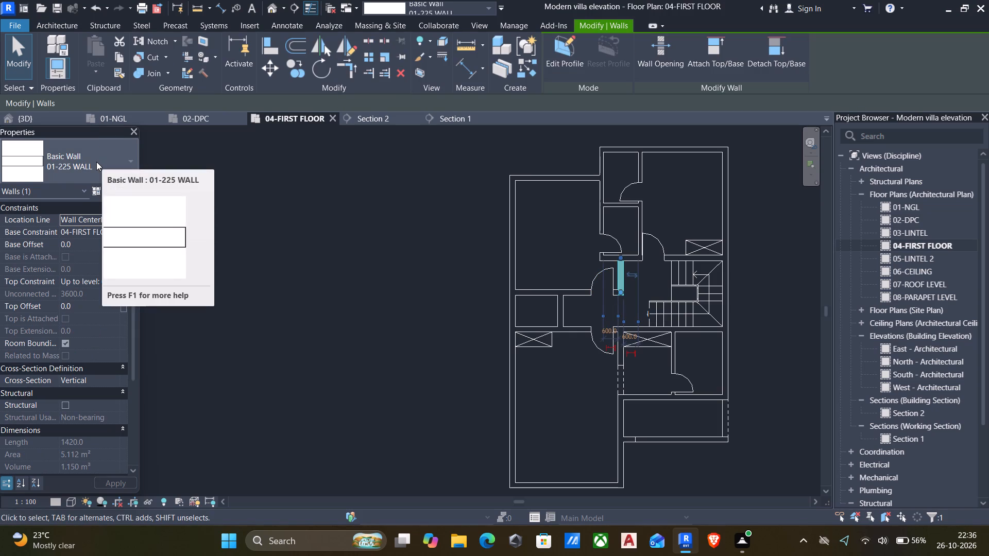
pyautogui.scroll(4, 589, 279)
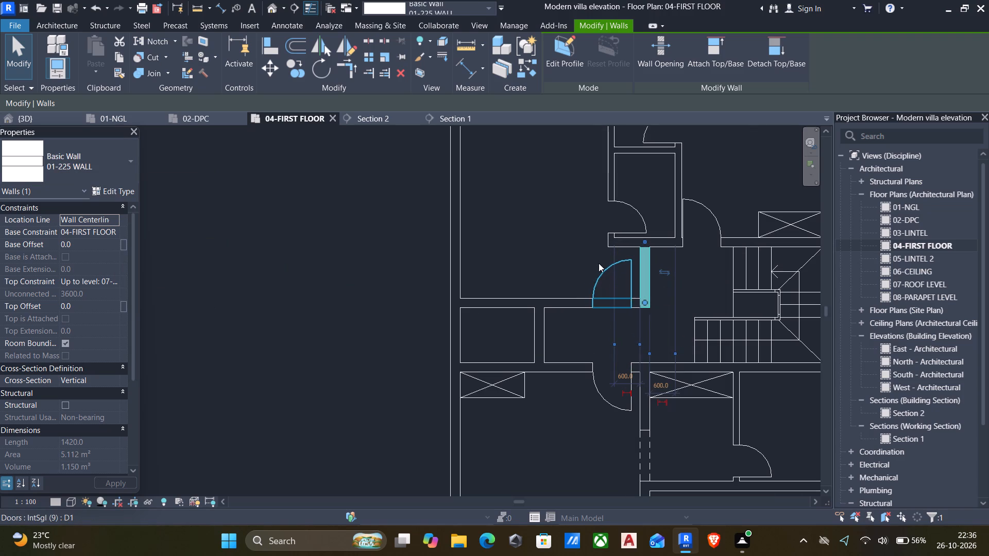
pyautogui.click(608, 270)
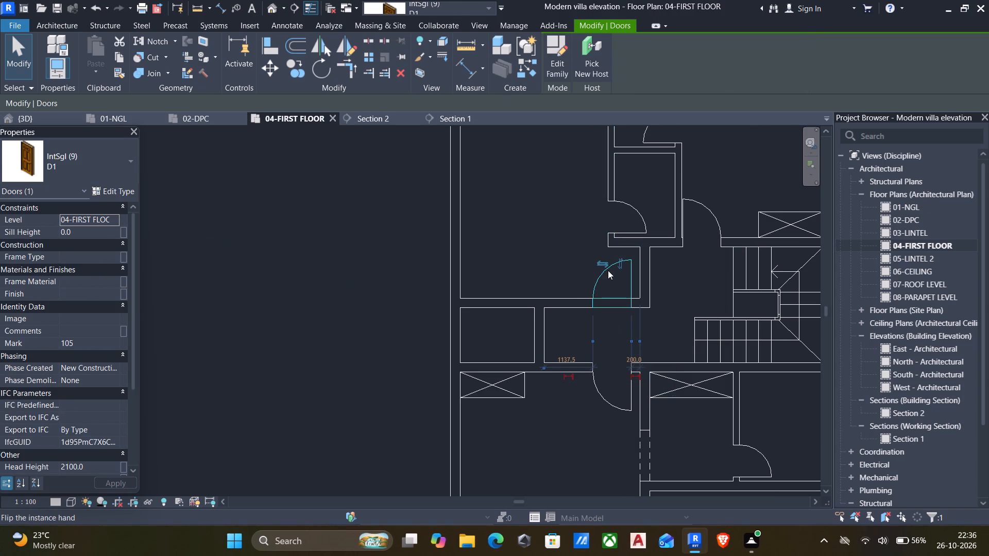
pyautogui.press('Delete')
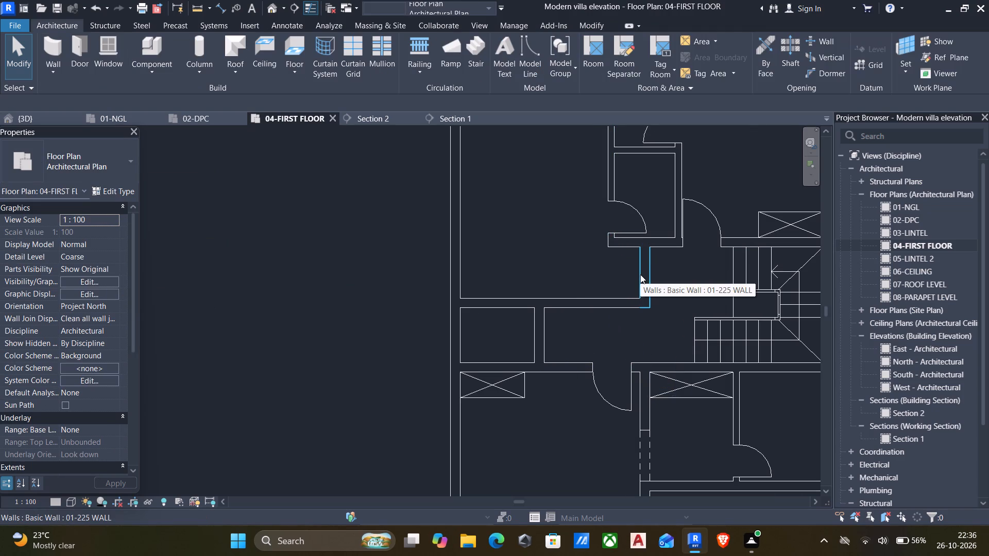
# Align the short vertical 01-225 WALL beside the deleted door with the bedroom-side face of the adjoining 02-150 WALL.
pyautogui.write('al')
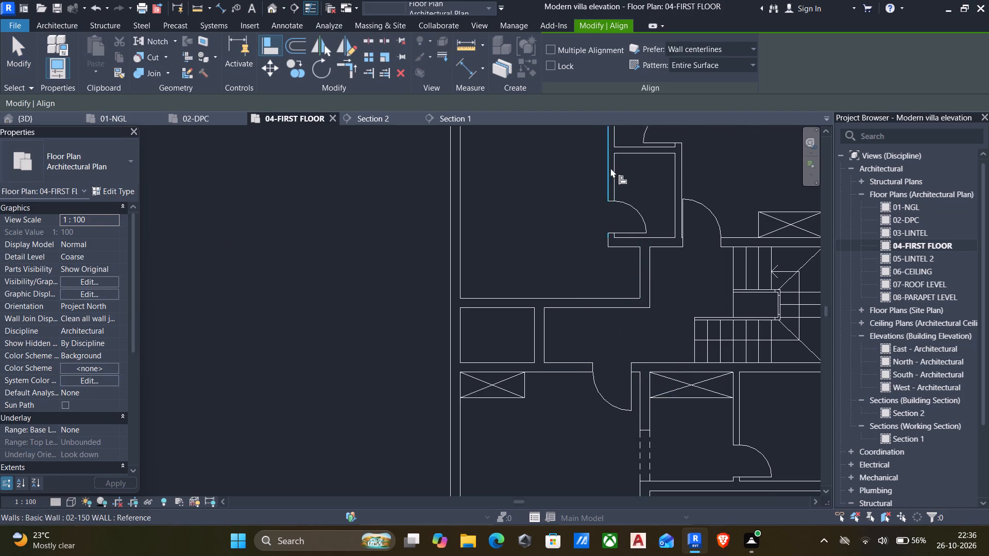
pyautogui.click(609, 170)
pyautogui.click(637, 271)
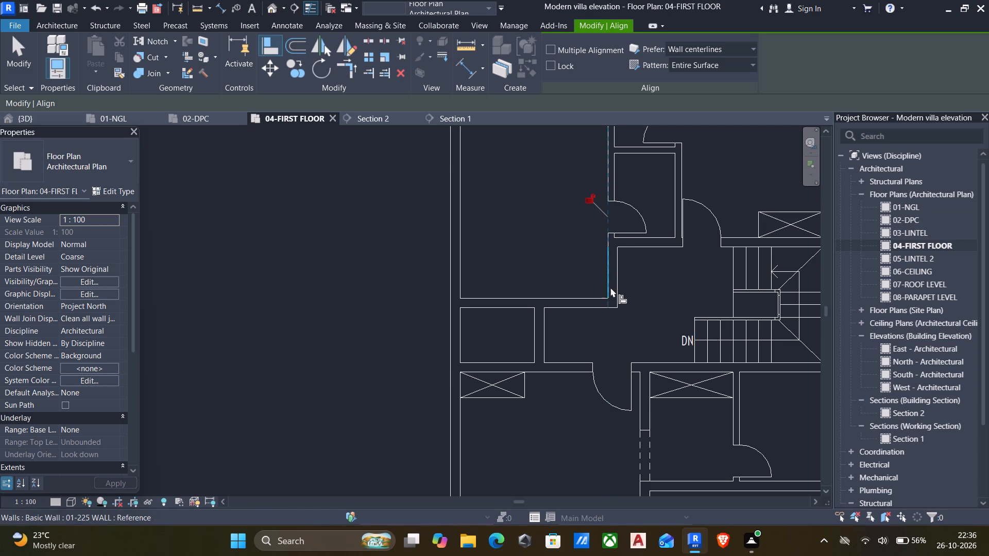
pyautogui.press('Escape')
pyautogui.press('Escape')
# Change the realigned short bedroom wall's type to 02-150 WALL.
pyautogui.click(609, 286)
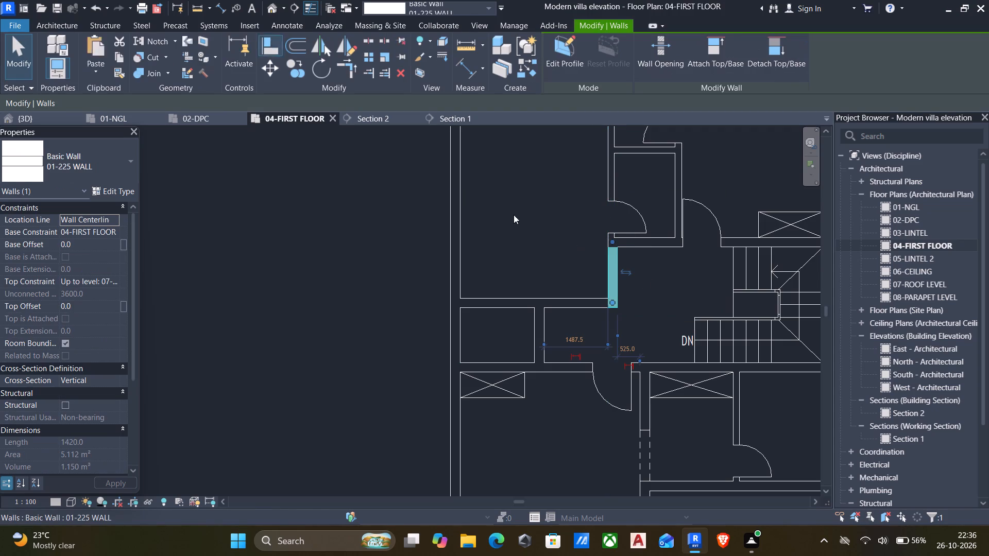
pyautogui.click(75, 162)
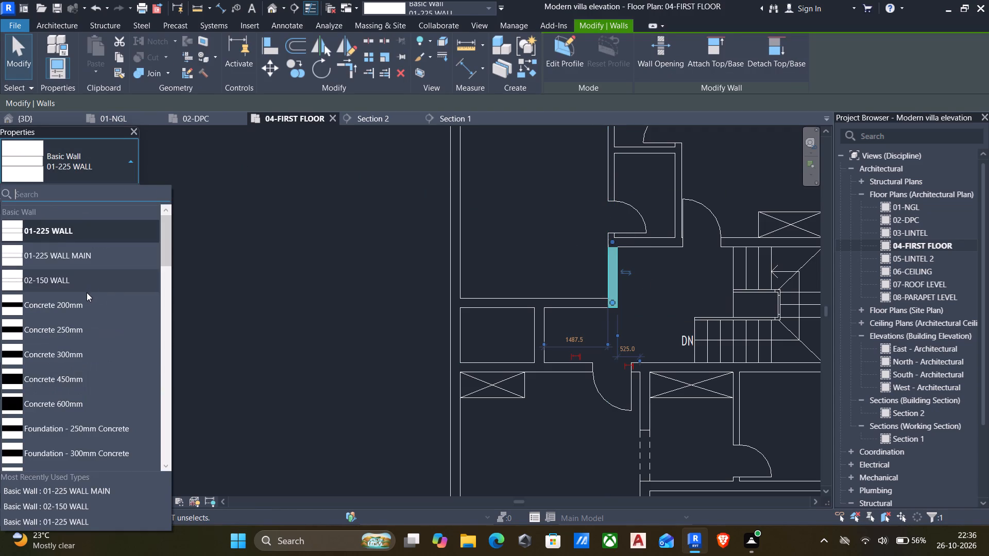
pyautogui.scroll(-2, 81, 287)
pyautogui.scroll(6, 81, 287)
pyautogui.click(69, 282)
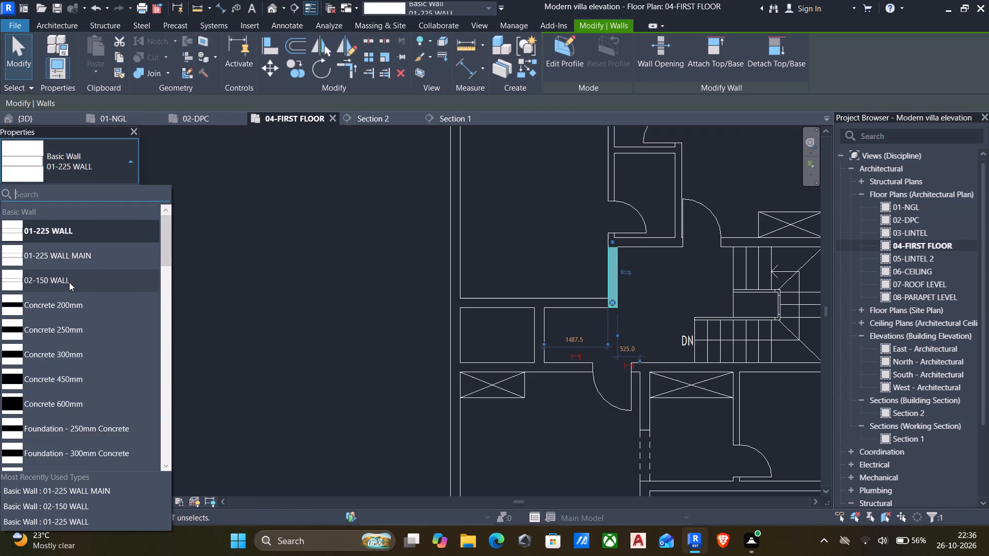
pyautogui.click(345, 316)
# Align the short wall's bedroom-side face flush with the face of the wall holding the D2 door.
pyautogui.scroll(4, 602, 240)
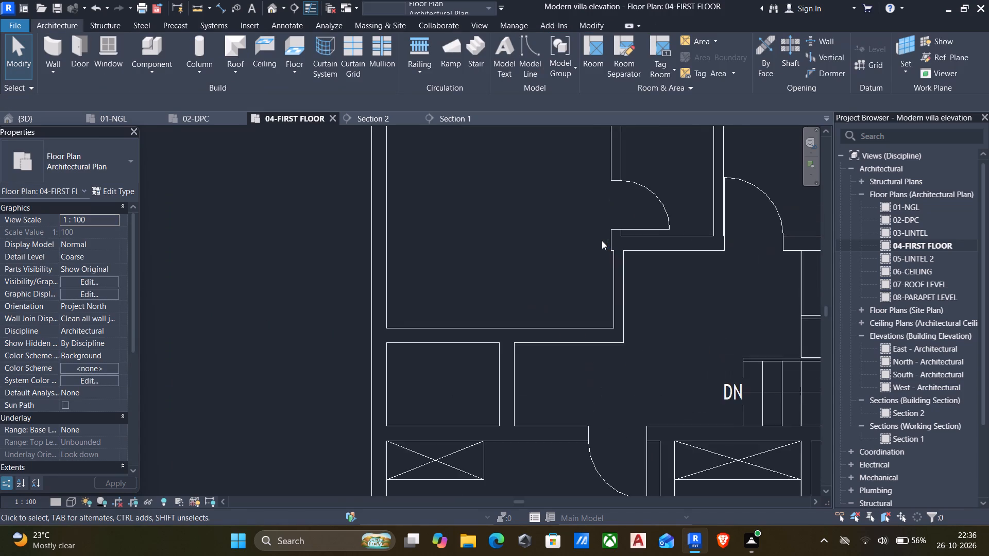
pyautogui.write('al')
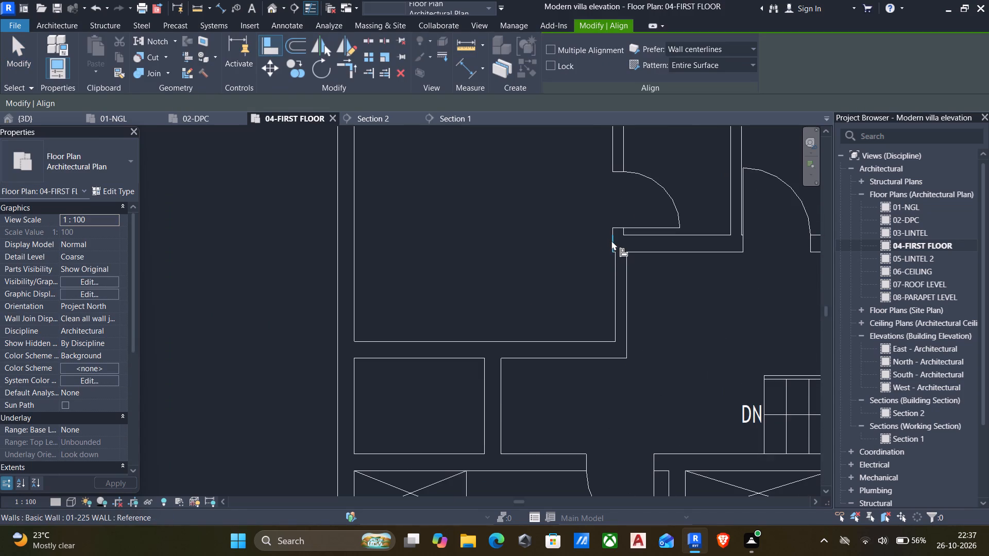
pyautogui.click(611, 240)
pyautogui.click(617, 282)
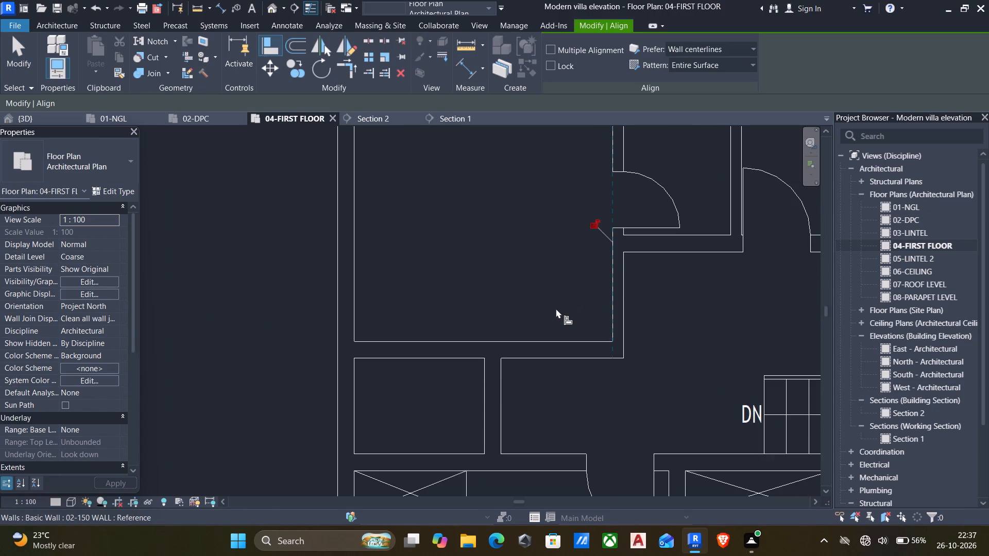
pyautogui.click(556, 308)
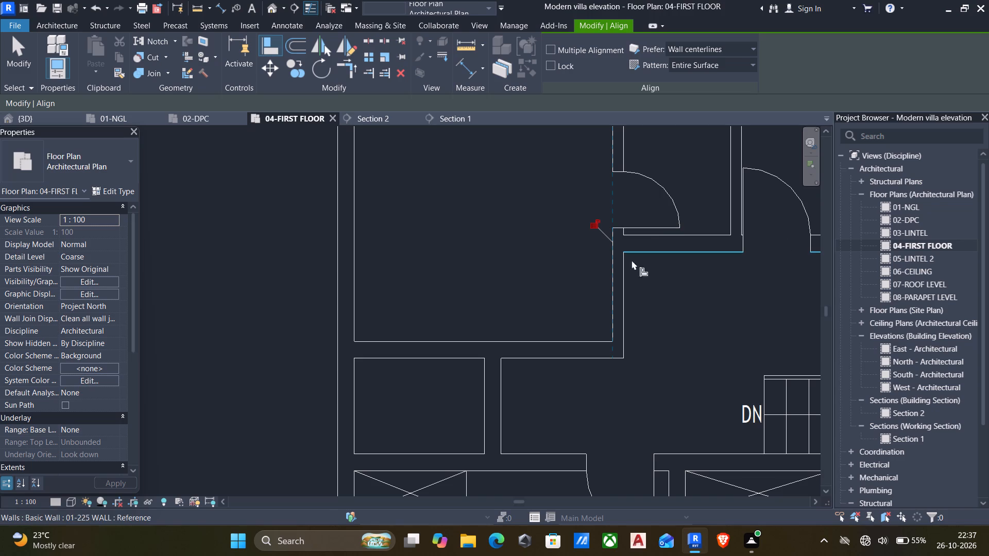
pyautogui.press('Escape')
# Place another D2 door, matching the existing one, in the north-west bedroom's south wall near the short wall, opening into the bedroom.
pyautogui.click(666, 222)
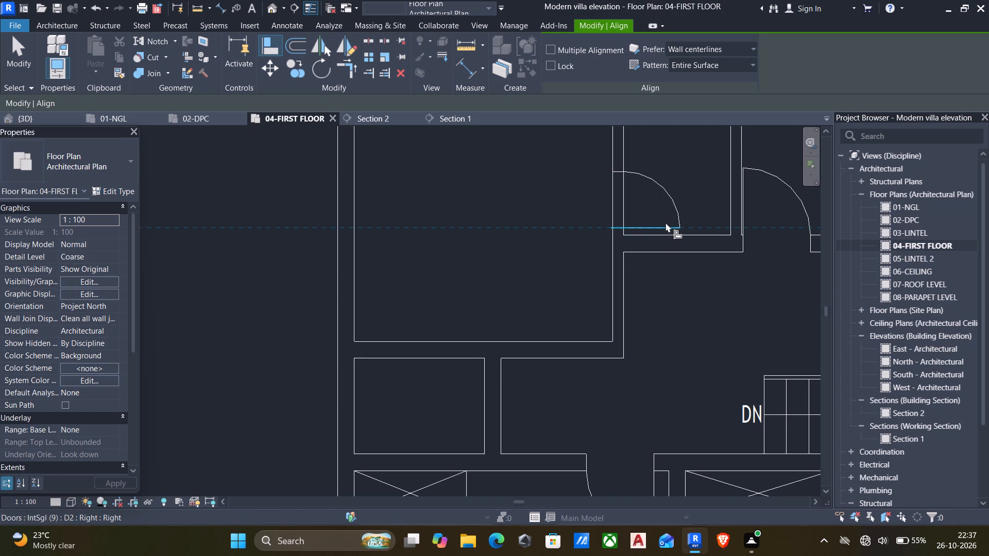
pyautogui.press('Escape')
pyautogui.press('Escape')
pyautogui.click(677, 212)
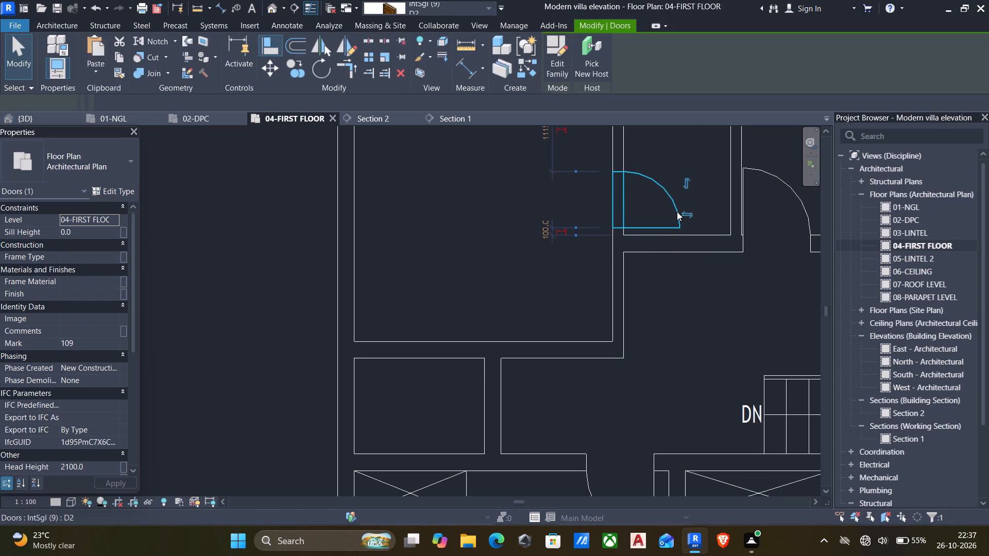
pyautogui.write('cs')
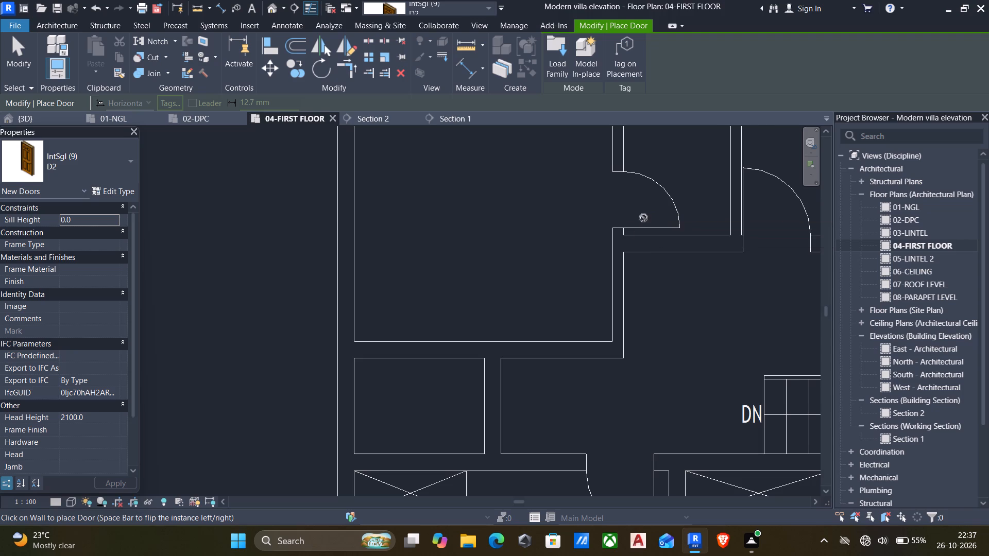
pyautogui.scroll(4, 640, 220)
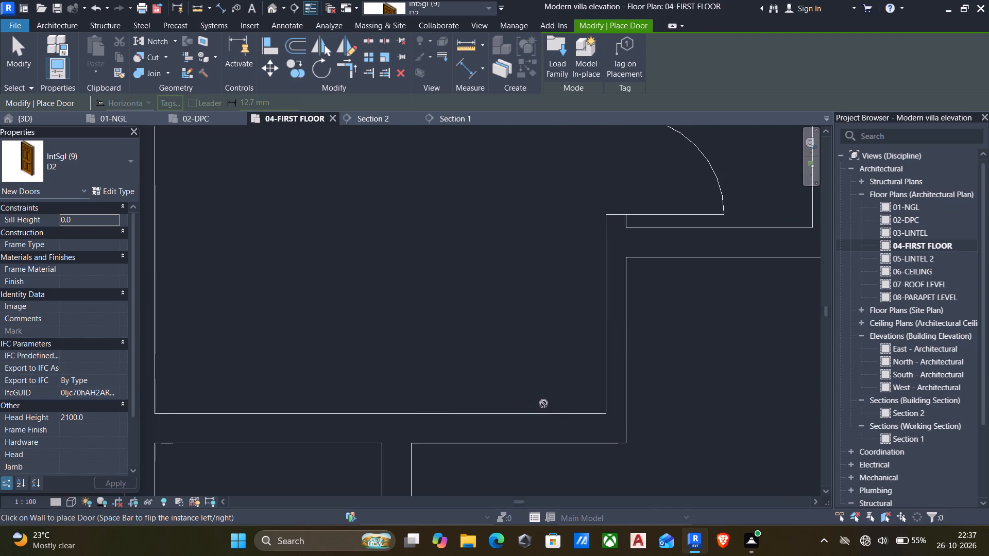
pyautogui.click(550, 415)
pyautogui.scroll(-5, 522, 392)
pyautogui.moveTo(521, 392); pyautogui.dragTo(517, 371, button='middle')
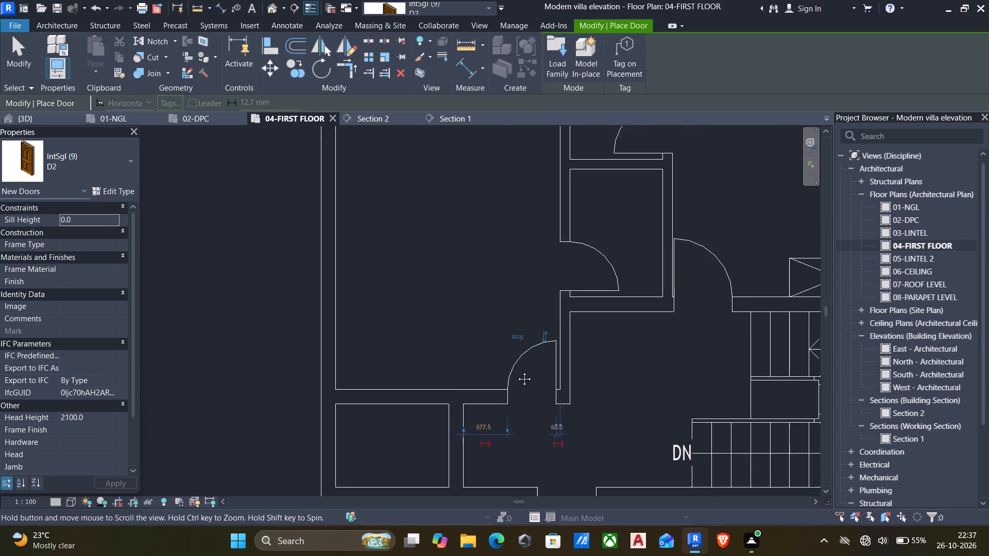
pyautogui.moveTo(517, 371); pyautogui.dragTo(516, 355, button='middle')
pyautogui.scroll(1, 510, 358)
pyautogui.scroll(-4, 490, 387)
pyautogui.press('Escape')
pyautogui.scroll(-3, 514, 389)
pyautogui.moveTo(513, 393); pyautogui.dragTo(494, 322, button='middle')
pyautogui.press('Escape')
pyautogui.scroll(1, 489, 368)
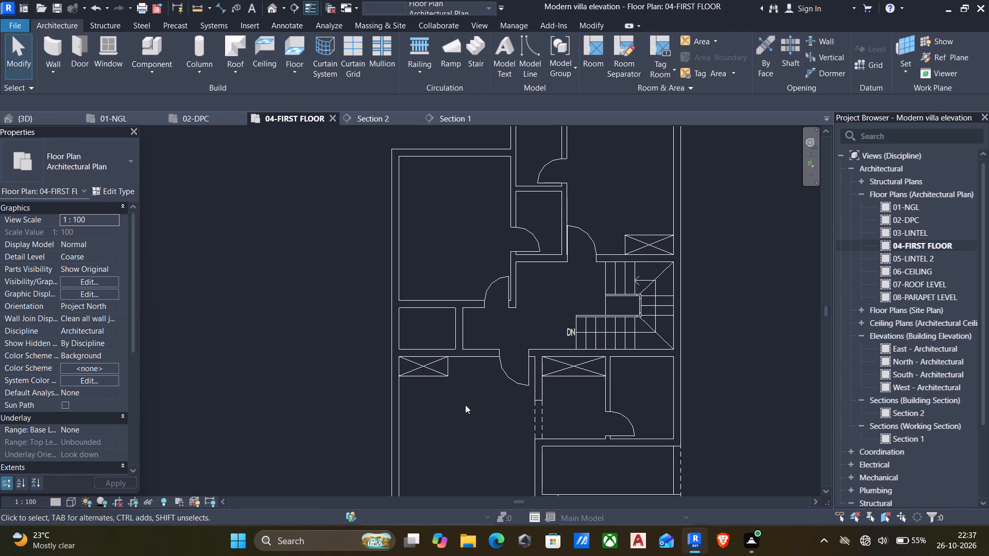
# Set the 04-FIRST FLOOR plan's detail level to Fine.
pyautogui.click(53, 502)
pyautogui.click(57, 484)
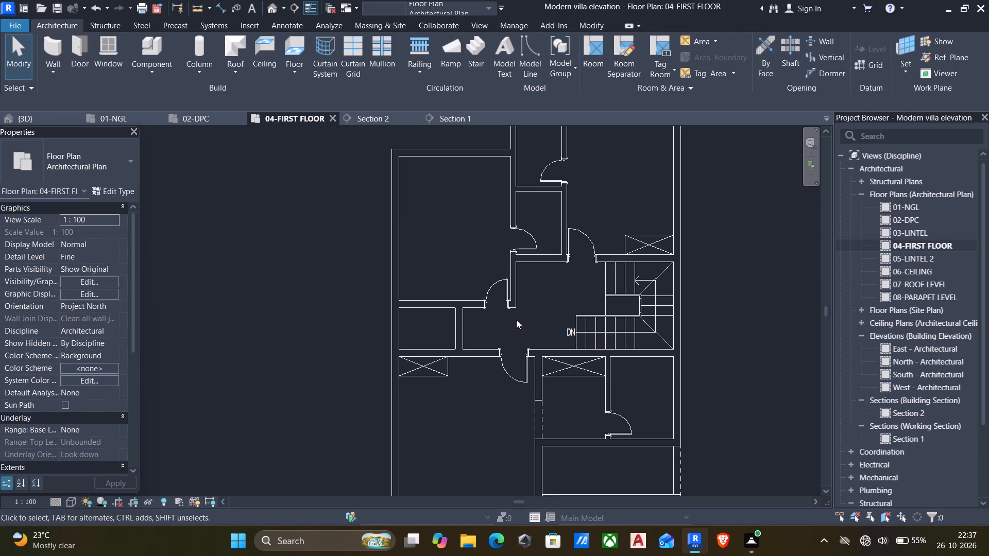
# Set the new D2 door's distance from the short bedroom wall to 50 mm.
pyautogui.scroll(5, 517, 317)
pyautogui.click(463, 259)
pyautogui.scroll(5, 521, 369)
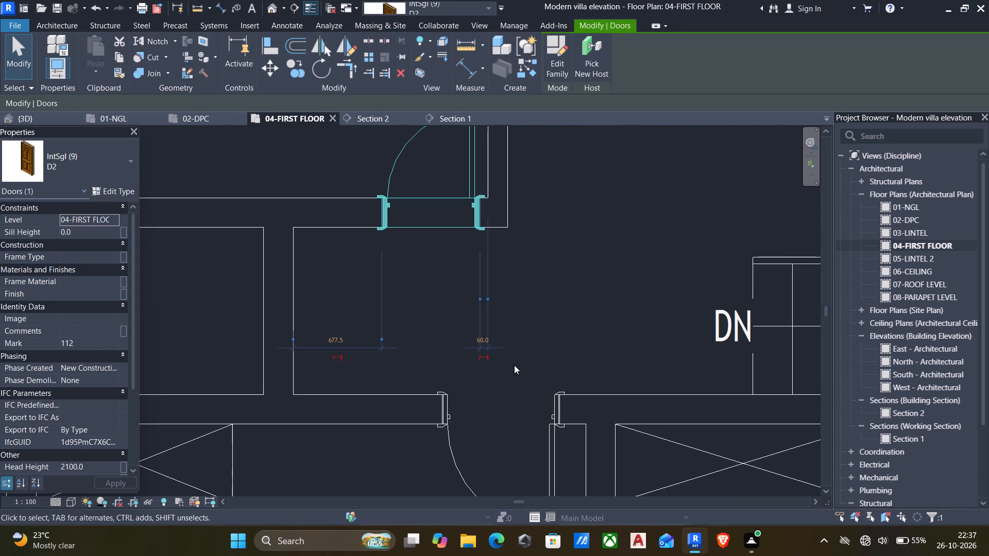
pyautogui.click(482, 341)
pyautogui.press('5')
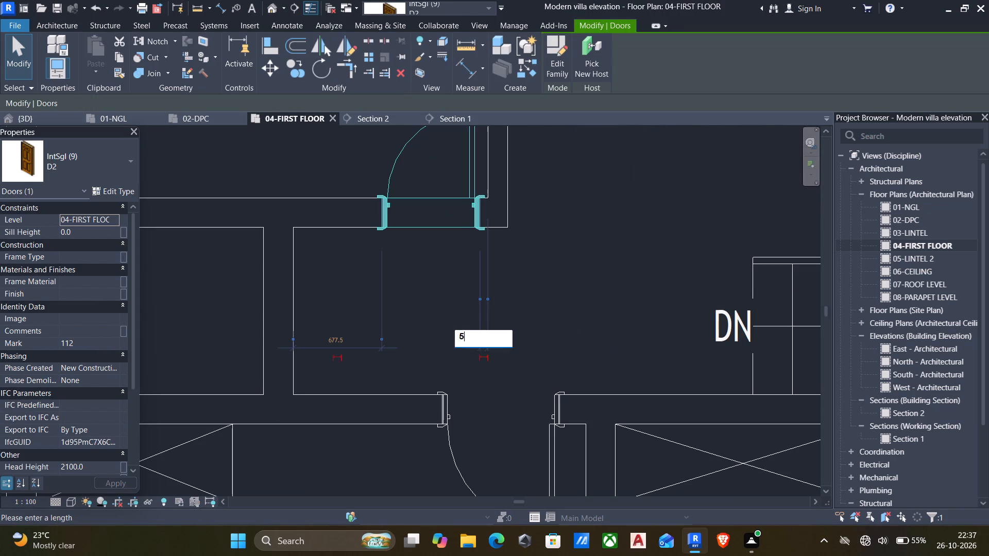
pyautogui.press('0')
pyautogui.press('Return')
# Set the D1 door on the passage's south side to 50 mm from the adjacent partition wall to its east.
pyautogui.scroll(-3, 535, 373)
pyautogui.moveTo(530, 375); pyautogui.dragTo(517, 315, button='middle')
pyautogui.scroll(1, 495, 325)
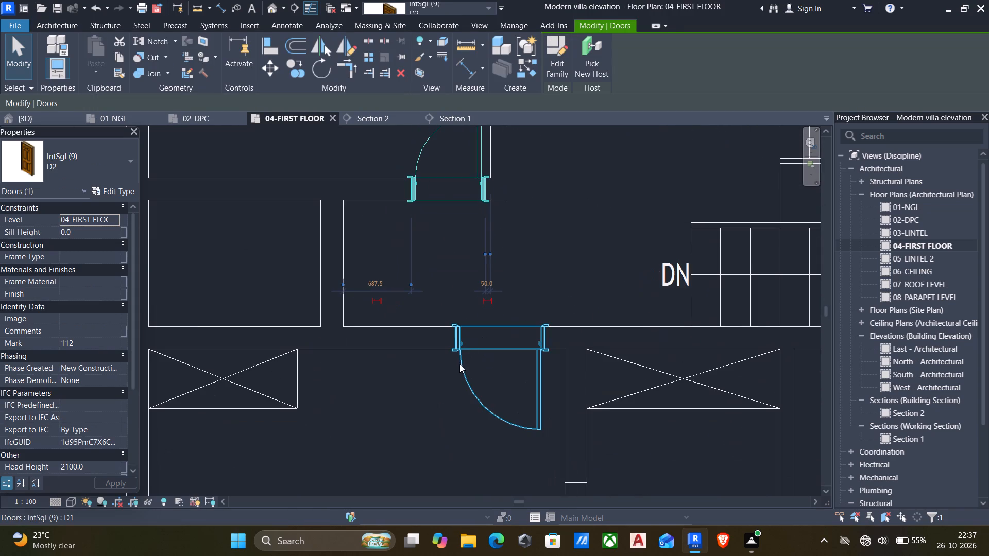
pyautogui.click(459, 371)
pyautogui.click(557, 260)
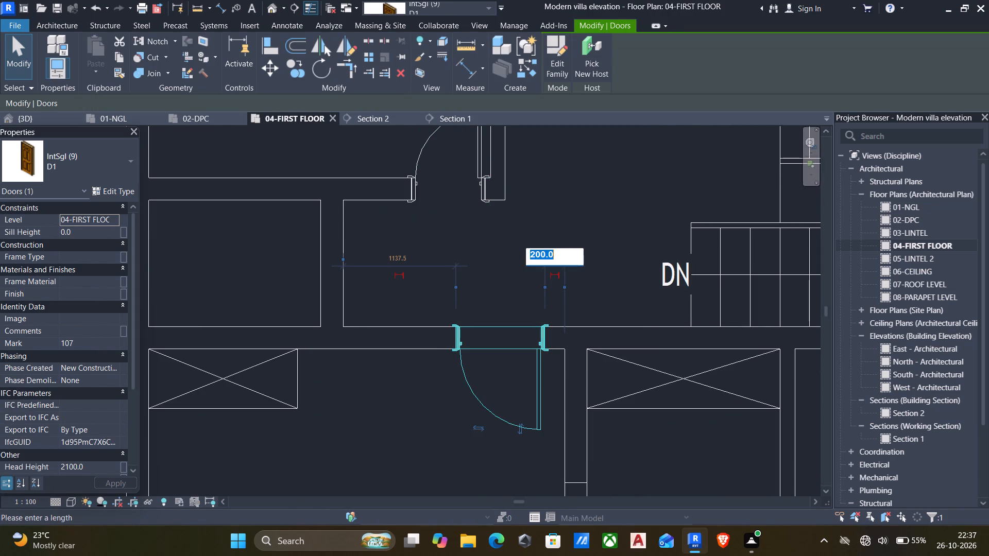
pyautogui.write('50')
pyautogui.press('Return')
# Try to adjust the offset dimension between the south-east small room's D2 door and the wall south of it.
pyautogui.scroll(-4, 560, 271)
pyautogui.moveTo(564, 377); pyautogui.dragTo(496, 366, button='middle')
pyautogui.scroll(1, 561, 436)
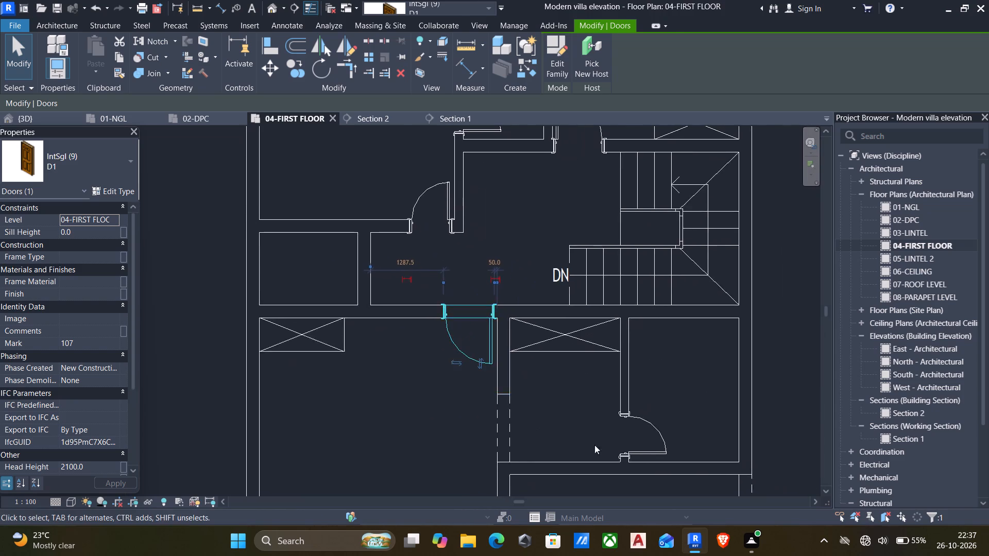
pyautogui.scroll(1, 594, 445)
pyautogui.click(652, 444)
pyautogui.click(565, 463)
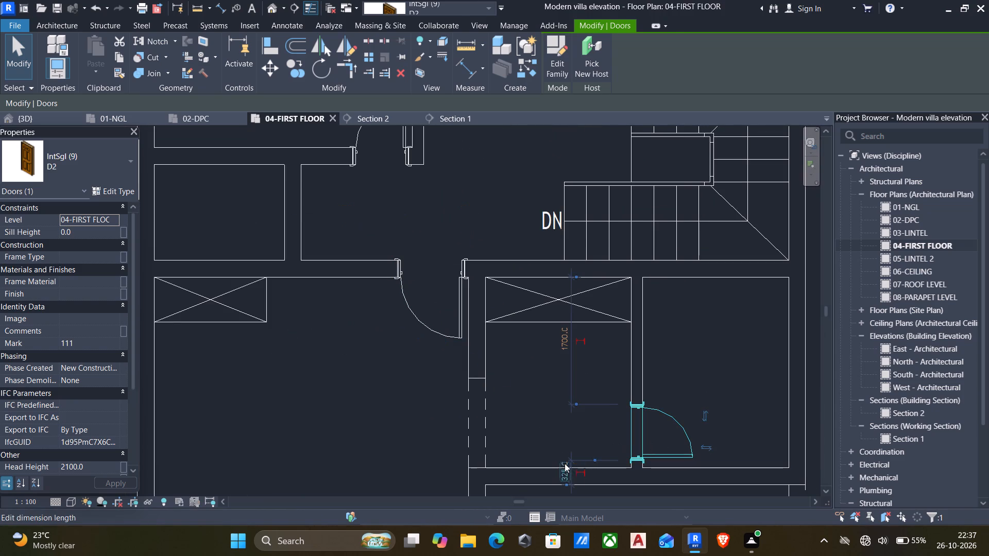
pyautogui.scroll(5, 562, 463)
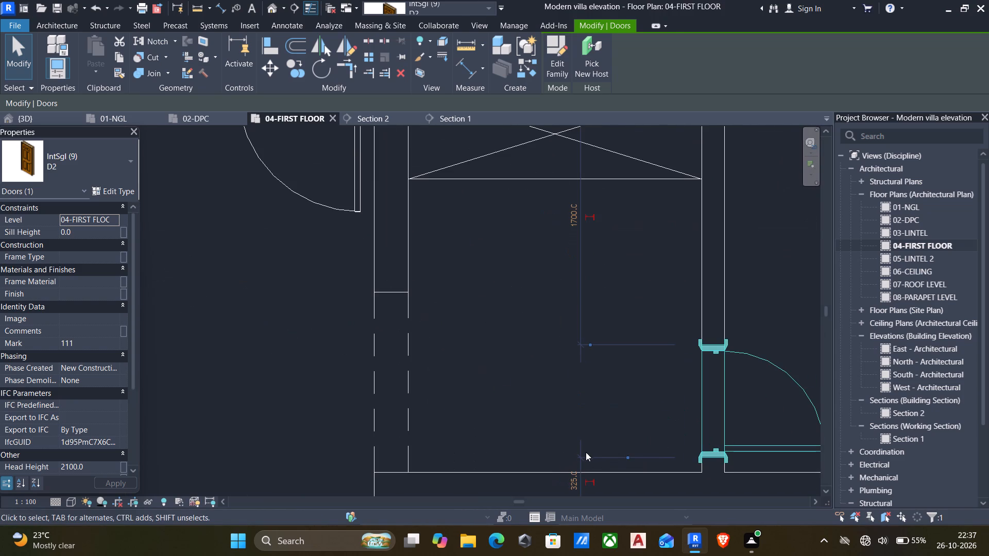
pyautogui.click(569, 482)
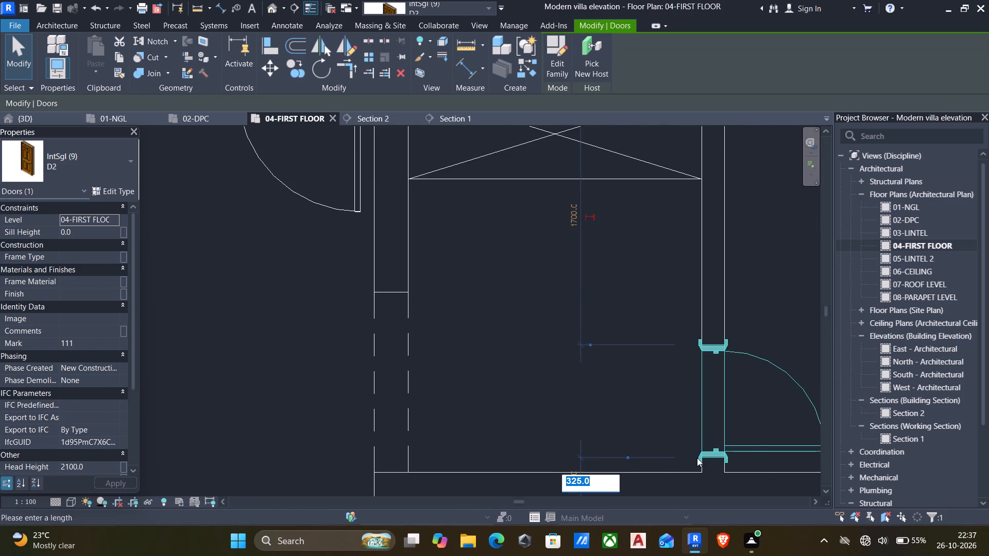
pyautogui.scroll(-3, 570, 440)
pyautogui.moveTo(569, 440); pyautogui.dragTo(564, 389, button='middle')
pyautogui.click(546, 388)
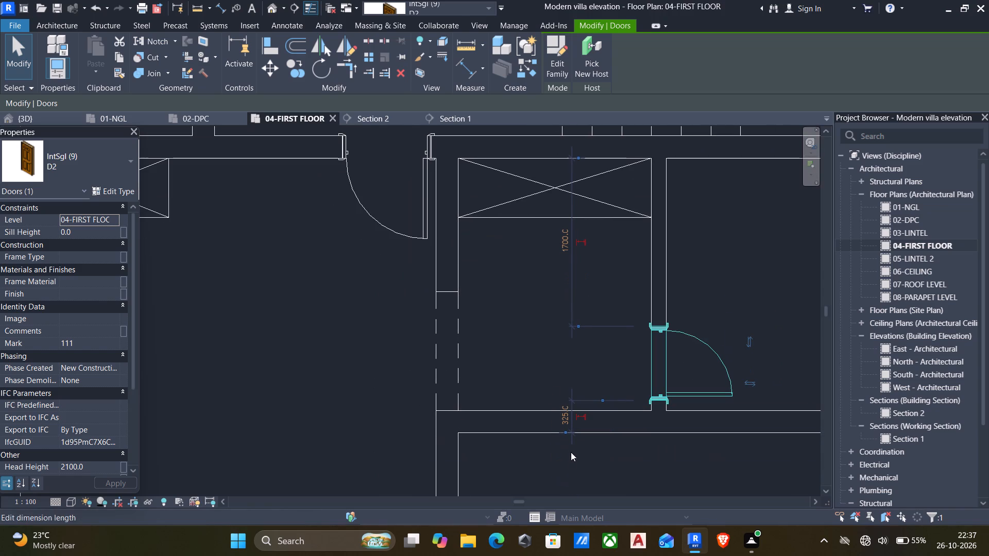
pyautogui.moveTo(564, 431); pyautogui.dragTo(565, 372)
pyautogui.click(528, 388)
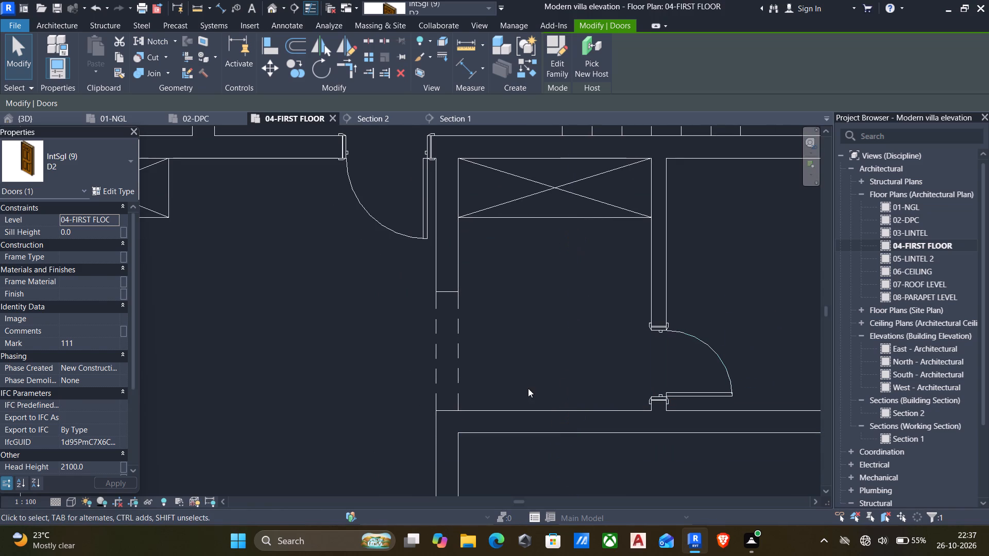
# Set the D1 door leading from the passage into the north-east bedroom to 50 mm from the adjacent wall on its west.
pyautogui.scroll(-4, 616, 361)
pyautogui.moveTo(614, 363); pyautogui.dragTo(579, 474, button='middle')
pyautogui.scroll(1, 580, 475)
pyautogui.scroll(-4, 531, 308)
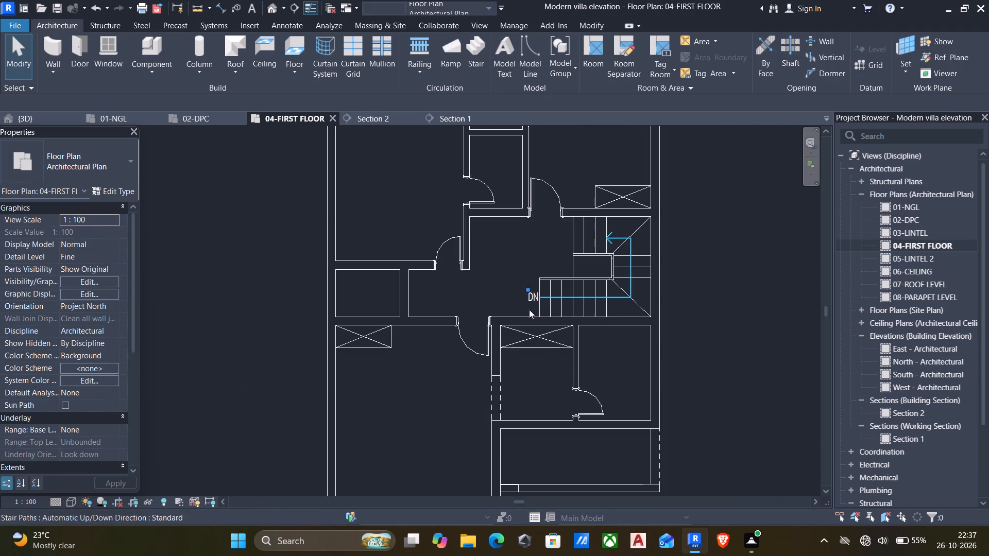
pyautogui.scroll(-1, 460, 288)
pyautogui.moveTo(454, 301); pyautogui.dragTo(439, 397, button='middle')
pyautogui.scroll(4, 469, 358)
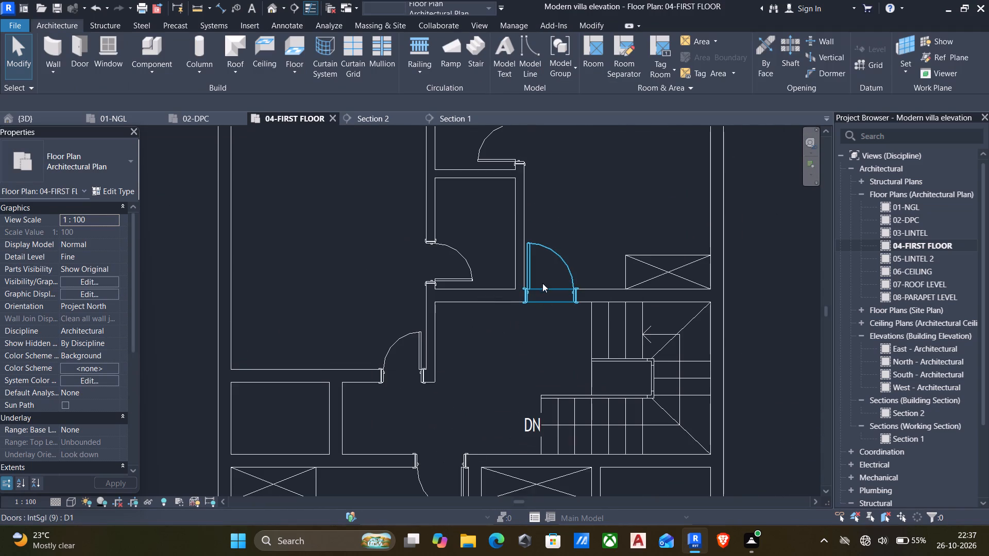
pyautogui.click(535, 264)
pyautogui.scroll(4, 530, 358)
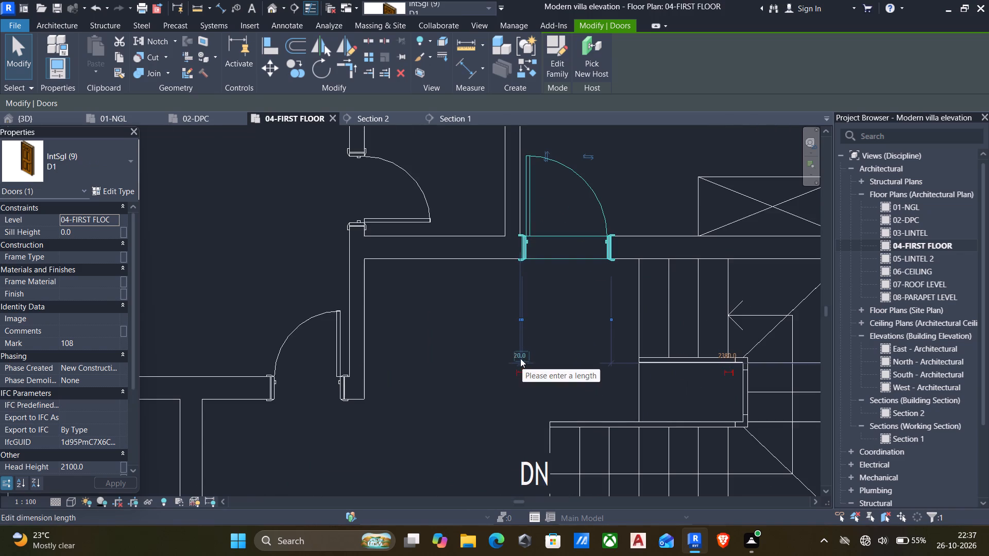
pyautogui.scroll(11, 520, 358)
pyautogui.scroll(5, 602, 405)
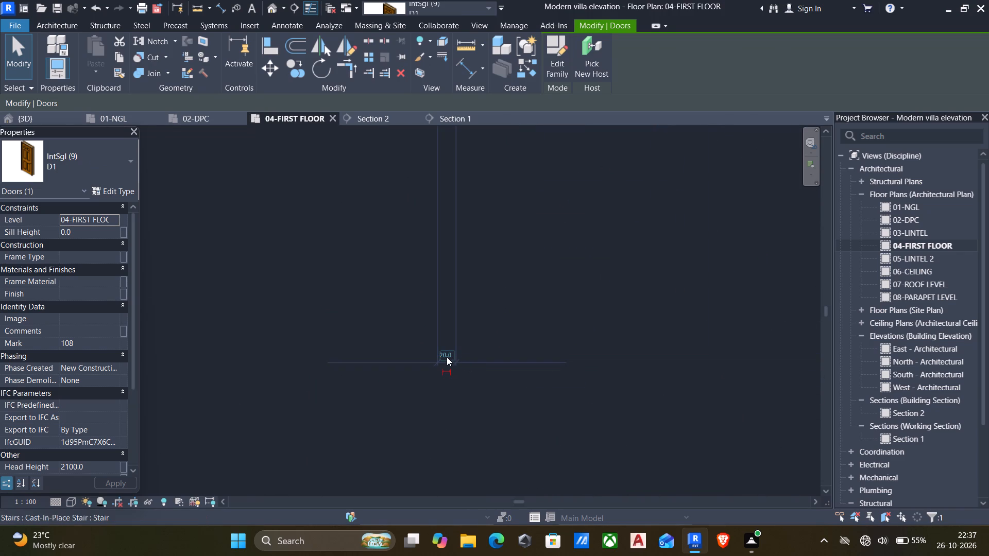
pyautogui.click(446, 357)
pyautogui.write('50')
pyautogui.press('Return')
# Set the D2 door in the north-west bedroom's east wall to 50 mm from the cross wall south of it.
pyautogui.scroll(-3, 360, 350)
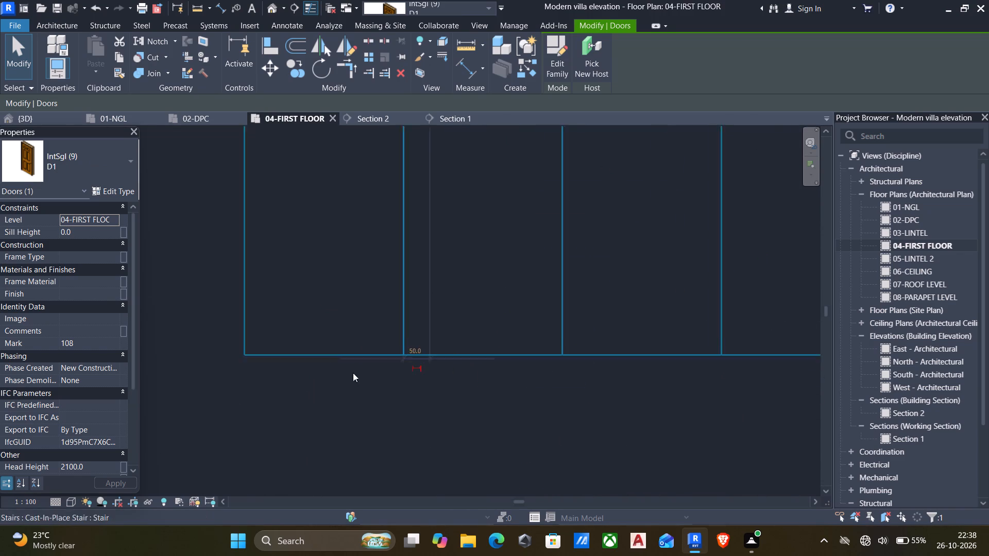
pyautogui.scroll(-8, 353, 373)
pyautogui.moveTo(339, 358); pyautogui.dragTo(353, 374, button='middle')
pyautogui.scroll(-7, 352, 373)
pyautogui.moveTo(357, 377); pyautogui.dragTo(364, 384, button='middle')
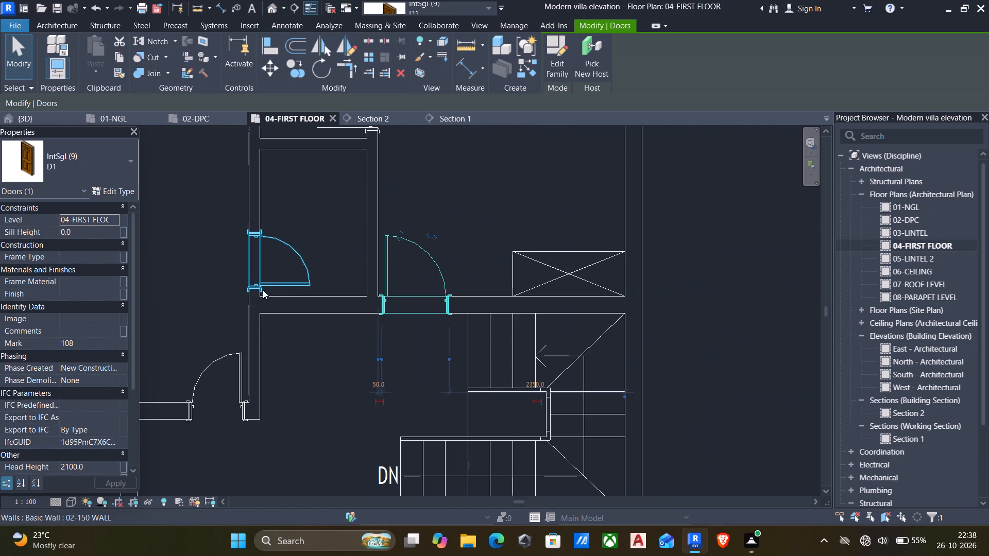
pyautogui.click(272, 282)
pyautogui.scroll(4, 259, 300)
pyautogui.scroll(-1, 227, 334)
pyautogui.moveTo(228, 335); pyautogui.dragTo(343, 352, button='middle')
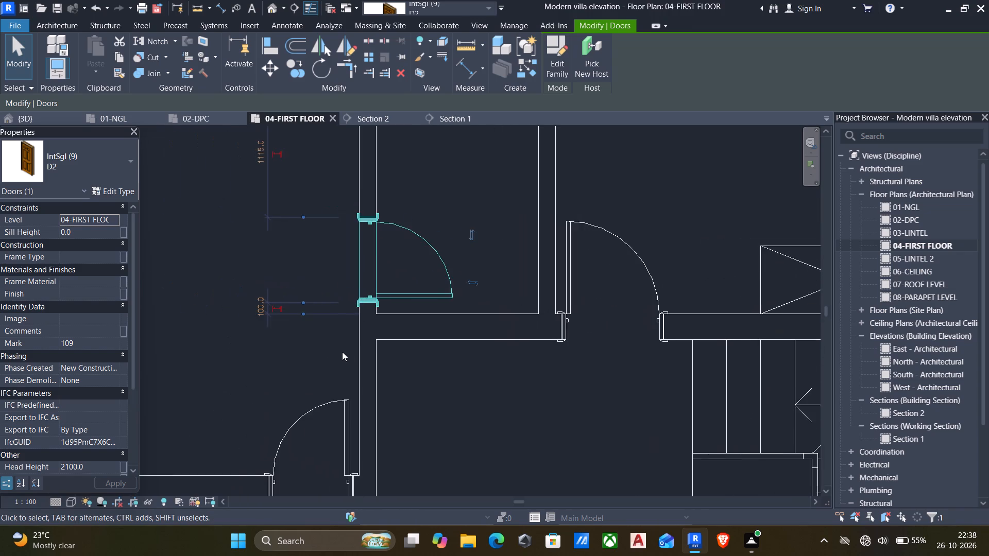
pyautogui.scroll(2, 331, 348)
pyautogui.click(247, 301)
pyautogui.write('50')
pyautogui.press('Return')
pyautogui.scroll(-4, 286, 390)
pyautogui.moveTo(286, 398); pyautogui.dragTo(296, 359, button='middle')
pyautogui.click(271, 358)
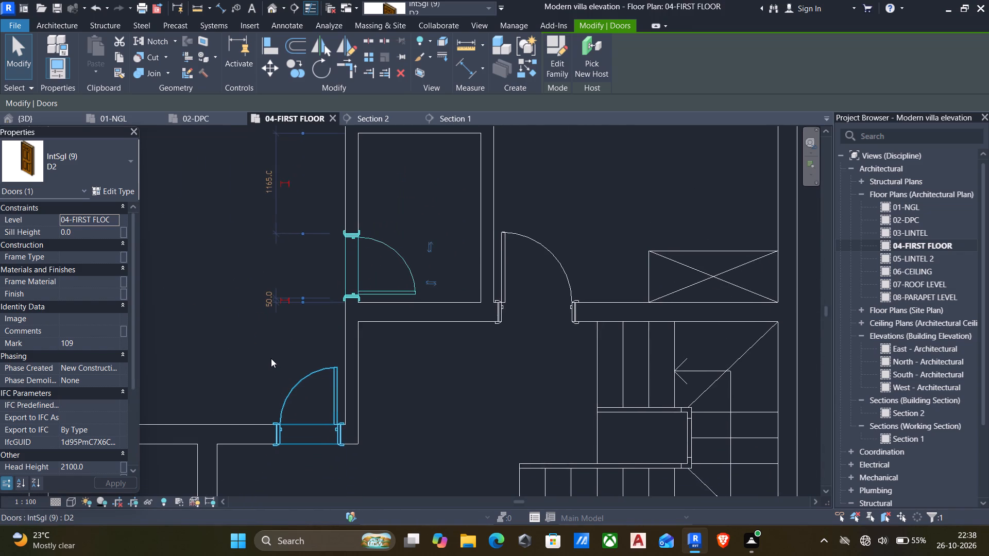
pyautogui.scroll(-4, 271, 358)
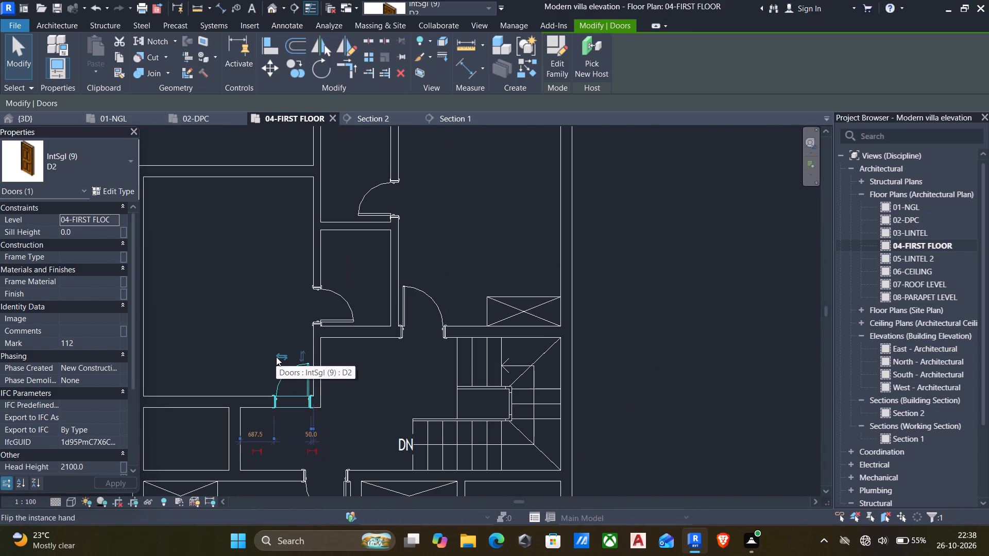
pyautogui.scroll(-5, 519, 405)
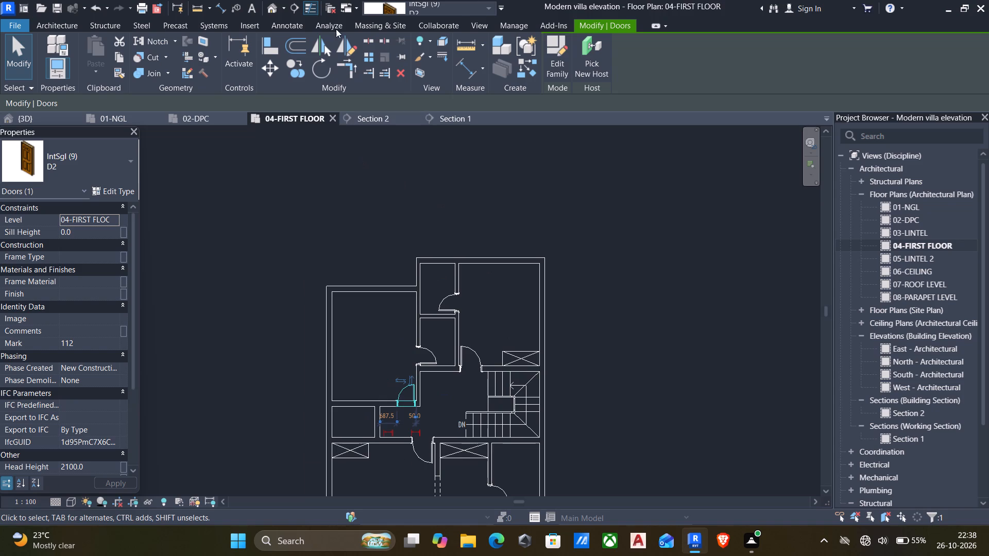
# In the 3D view, set the short 01-225 WALL MAIN beside the balcony to top constraint 06-CEILING with a top offset of -300.
pyautogui.click(272, 4)
pyautogui.scroll(-6, 478, 356)
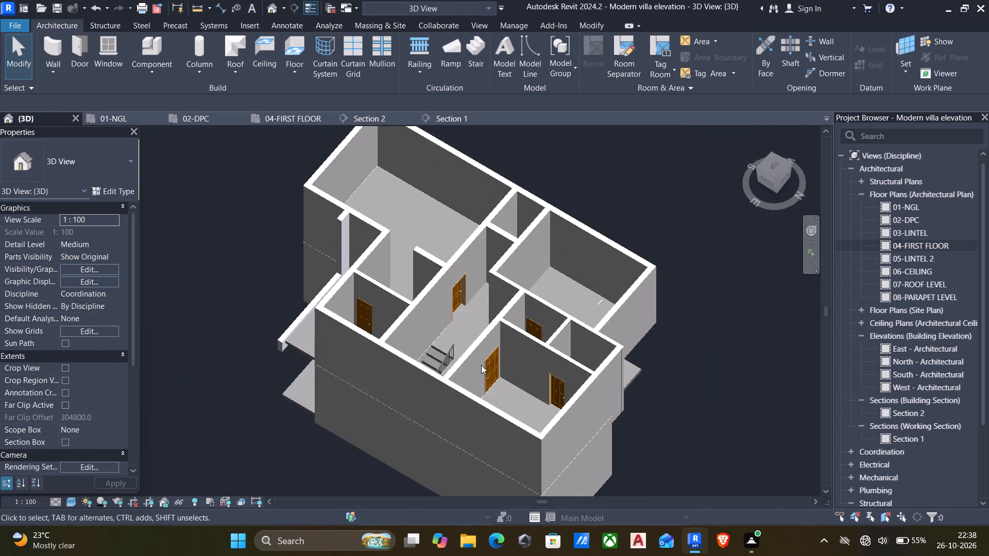
pyautogui.keyDown('shift'); pyautogui.moveTo(482, 366); pyautogui.dragTo(418, 283, button='middle'); pyautogui.keyUp('shift')
pyautogui.keyDown('shift'); pyautogui.scroll(-6, 420, 283); pyautogui.keyUp('shift')
pyautogui.moveTo(431, 296); pyautogui.dragTo(748, 259, button='middle')
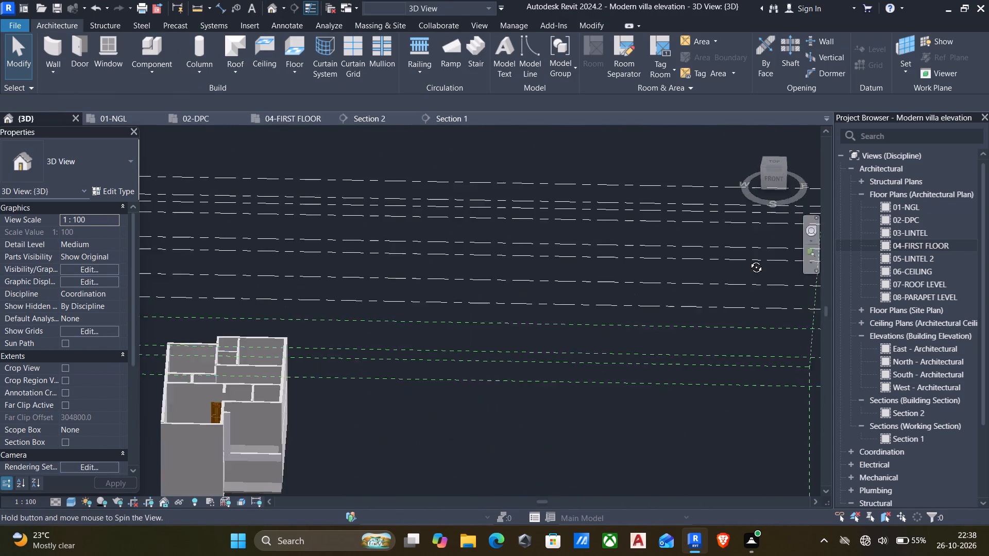
pyautogui.moveTo(748, 259); pyautogui.dragTo(606, 352, button='middle')
pyautogui.keyDown('shift'); pyautogui.moveTo(437, 377); pyautogui.dragTo(417, 358, button='middle'); pyautogui.keyUp('shift')
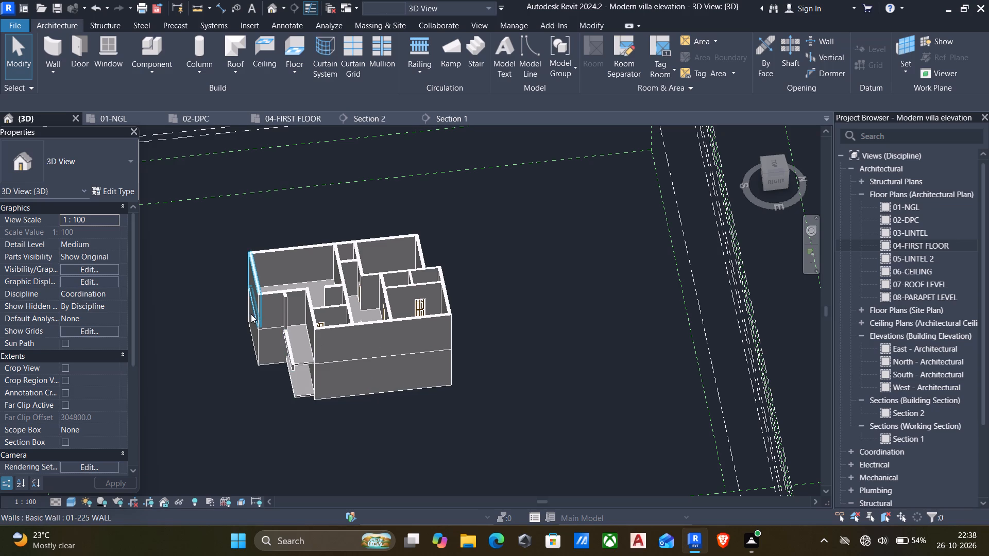
pyautogui.click(288, 305)
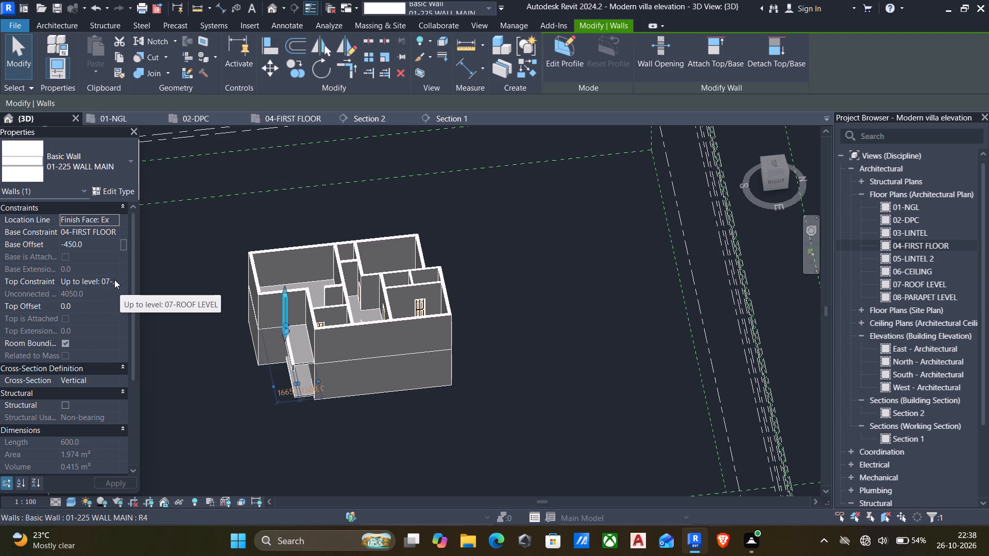
pyautogui.click(114, 280)
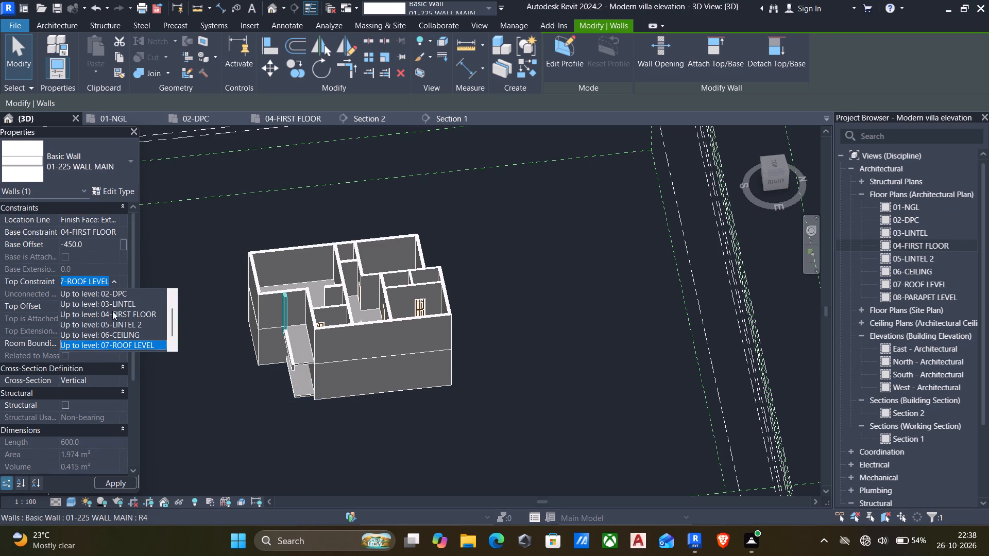
pyautogui.click(113, 334)
pyautogui.click(95, 310)
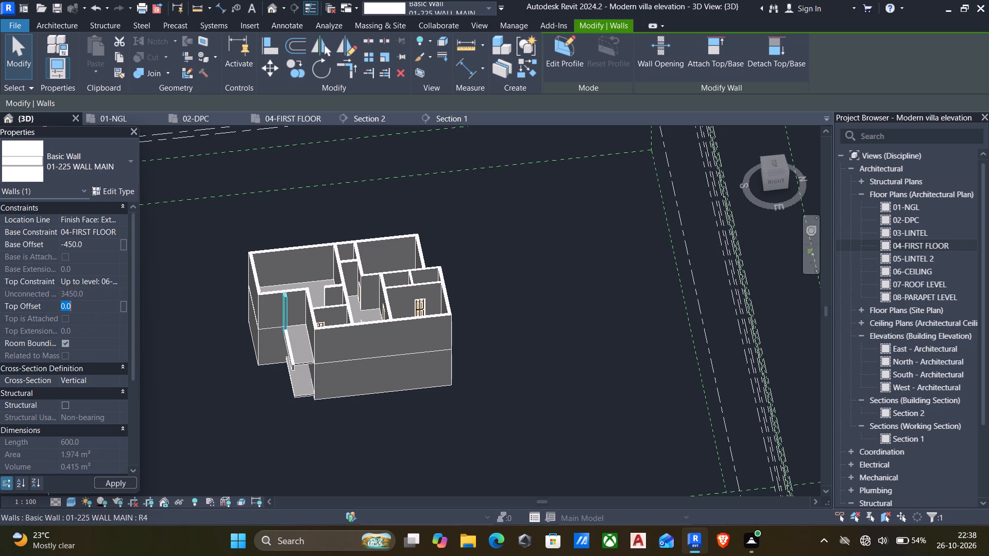
pyautogui.write('-300')
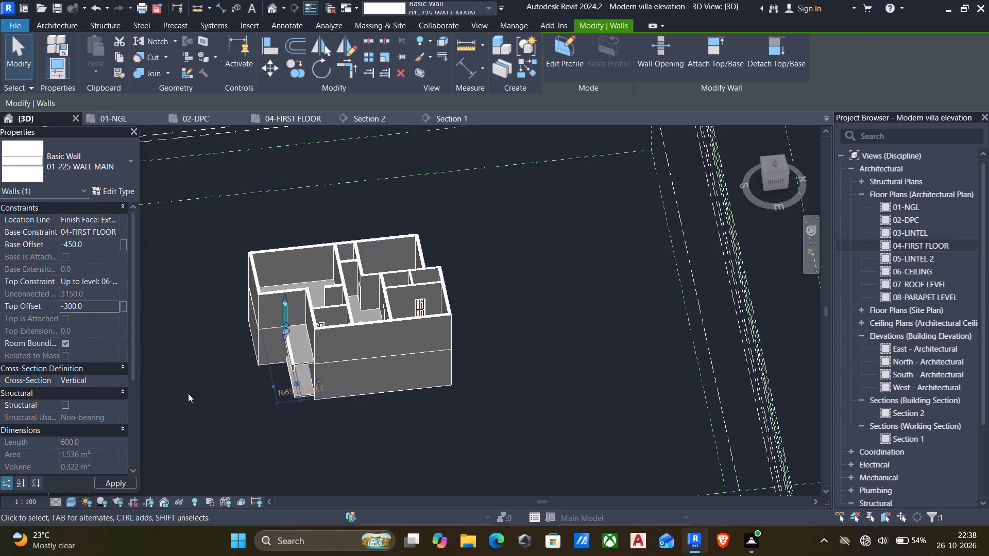
pyautogui.click(204, 407)
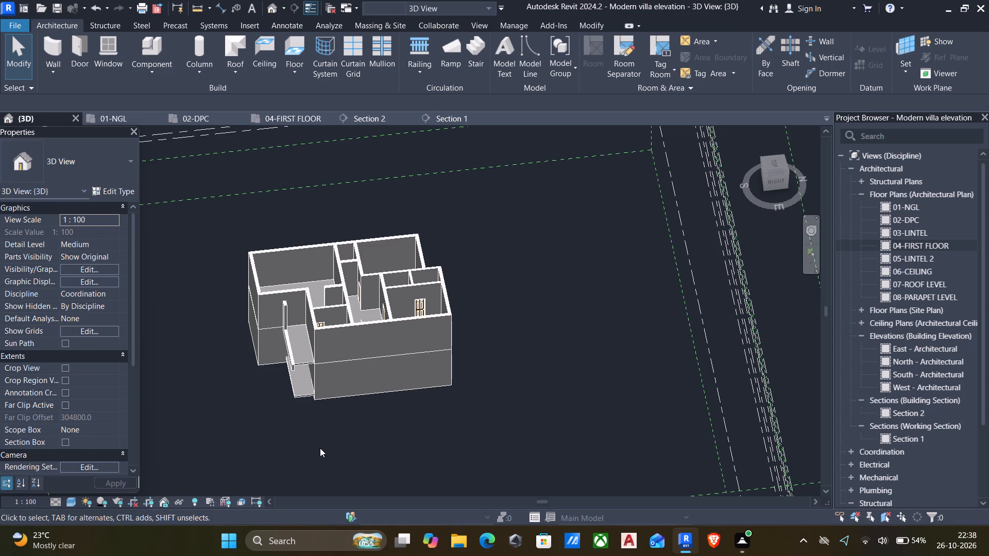
# From the top view, set up a new 01-225 WALL MAIN with base 05-LINTEL 2, offset 0, and top 06-CEILING, offset -300.
pyautogui.scroll(-2, 324, 407)
pyautogui.keyDown('shift'); pyautogui.moveTo(329, 403); pyautogui.dragTo(437, 348, button='middle'); pyautogui.keyUp('shift')
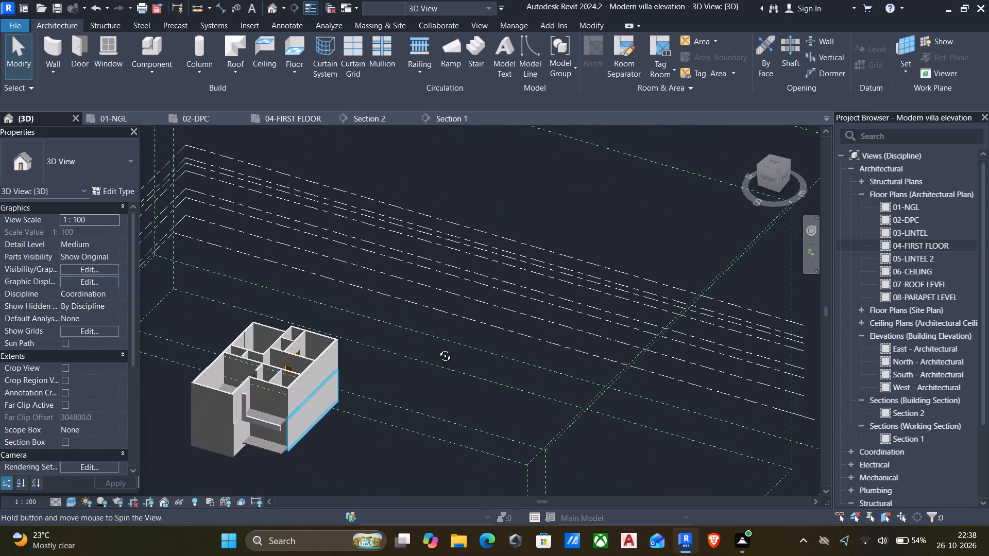
pyautogui.keyDown('shift'); pyautogui.moveTo(437, 348); pyautogui.dragTo(372, 429, button='middle'); pyautogui.keyUp('shift')
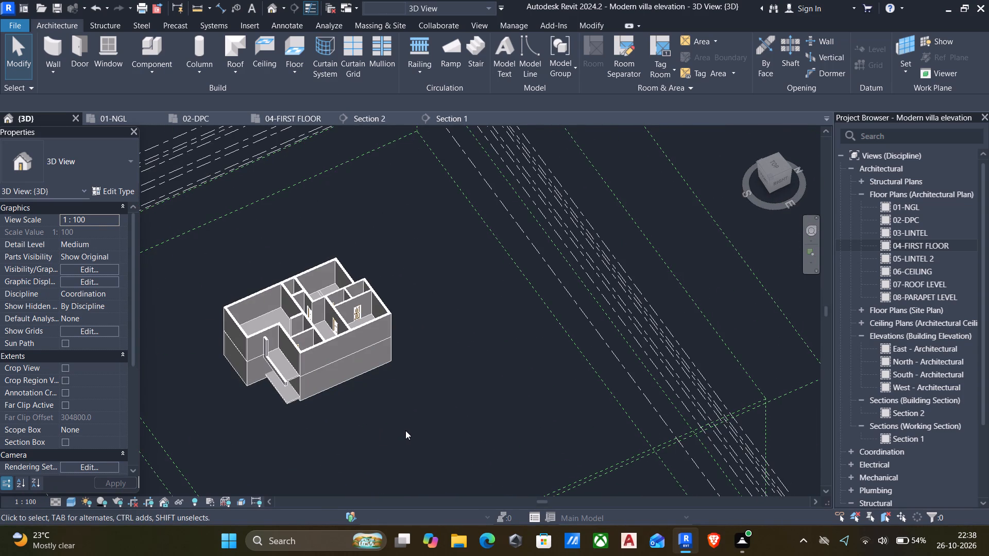
pyautogui.scroll(-3, 509, 398)
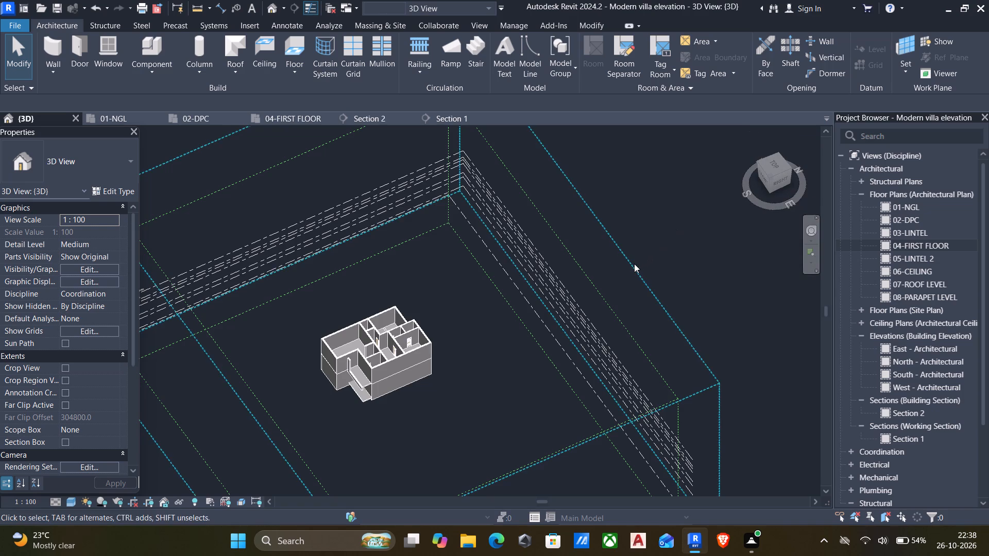
pyautogui.keyDown('shift'); pyautogui.moveTo(634, 264); pyautogui.dragTo(742, 322, button='middle'); pyautogui.keyUp('shift')
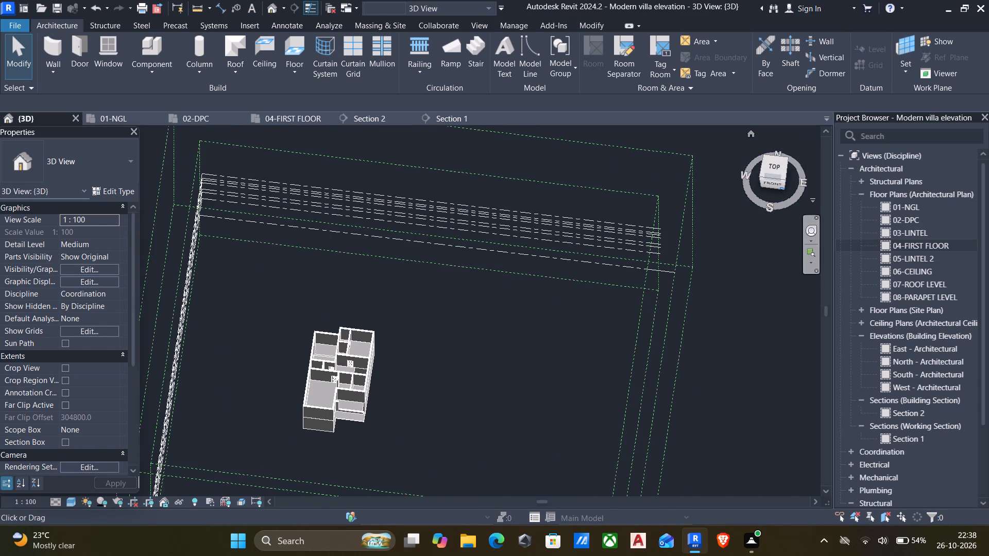
pyautogui.click(776, 164)
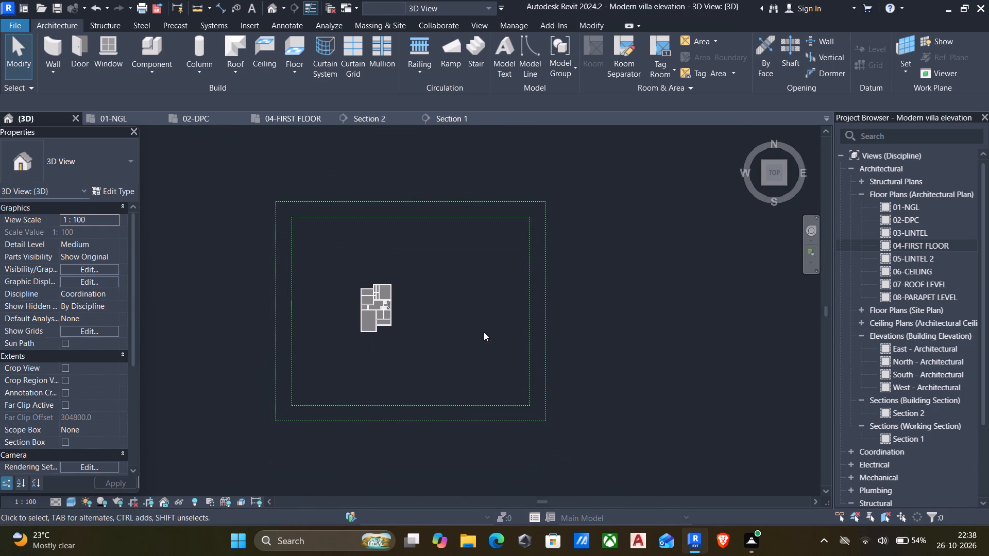
pyautogui.write('wa')
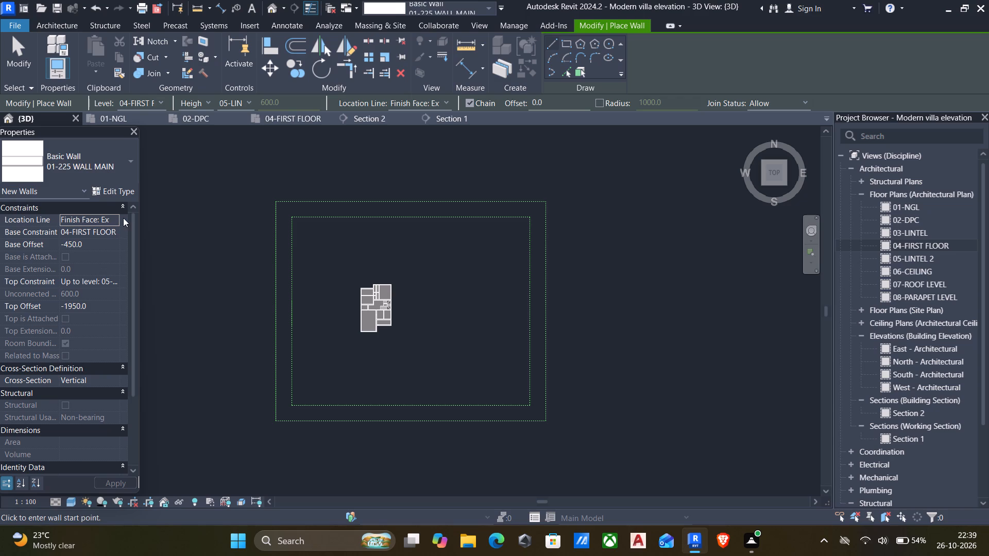
pyautogui.click(114, 233)
pyautogui.click(91, 282)
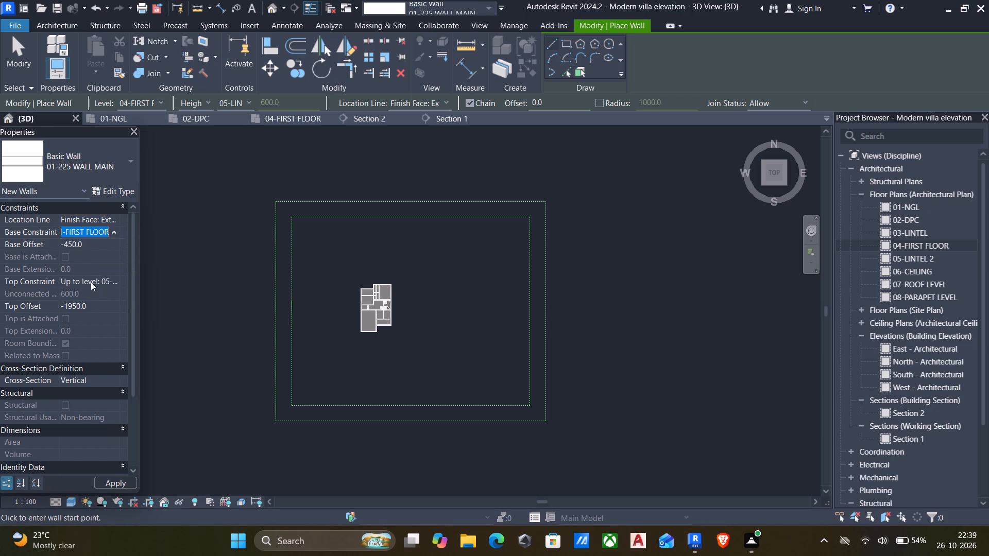
pyautogui.click(95, 245)
pyautogui.press('0')
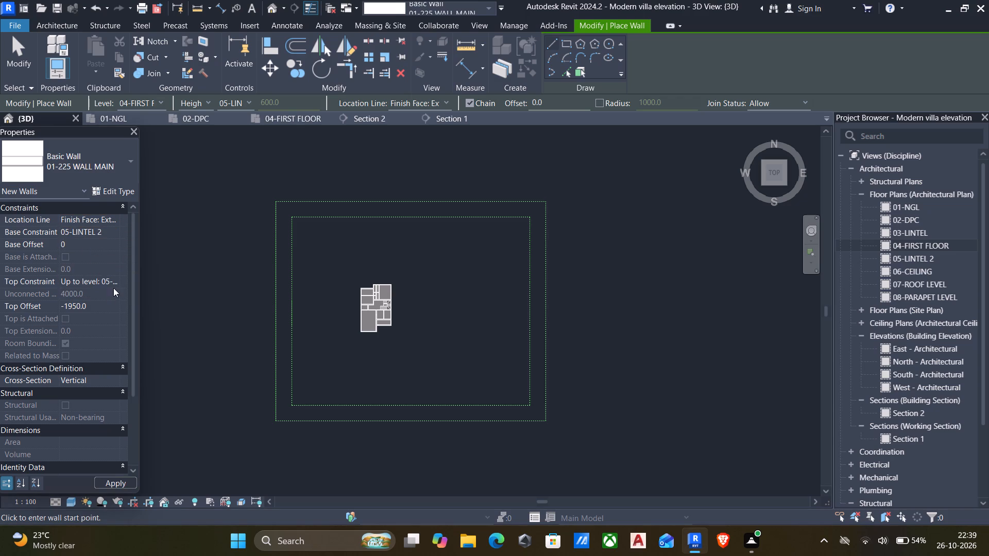
pyautogui.click(114, 281)
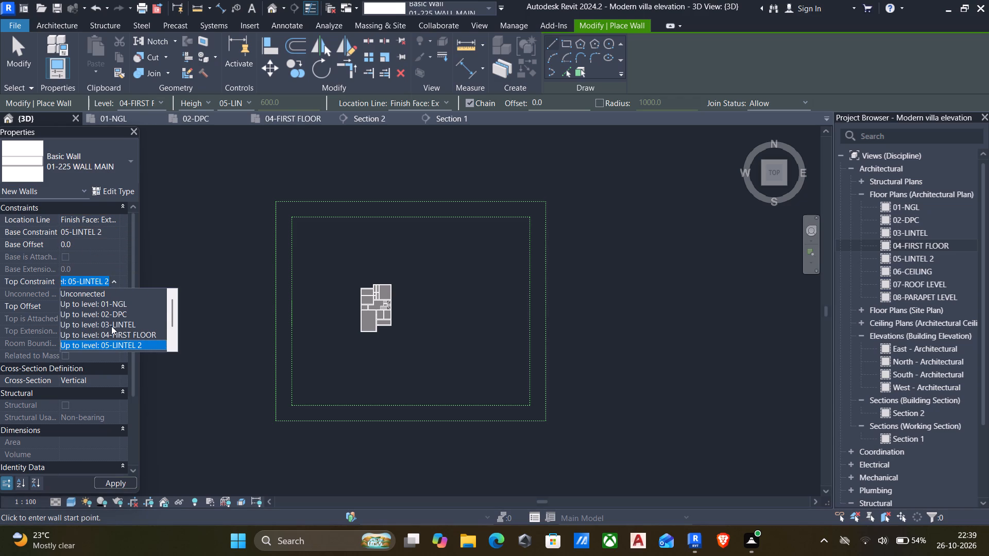
pyautogui.scroll(-3, 111, 326)
pyautogui.click(112, 325)
pyautogui.click(98, 306)
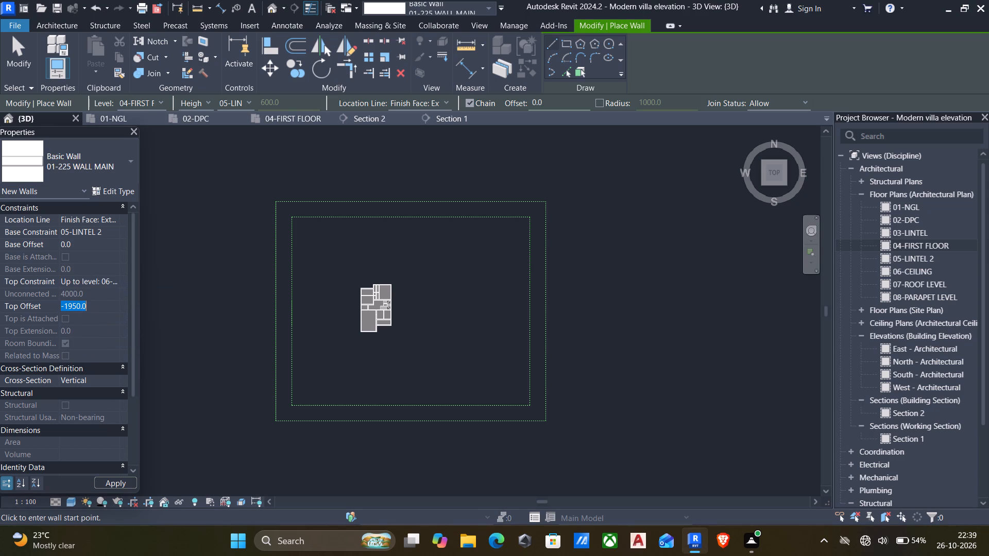
pyautogui.write('-300')
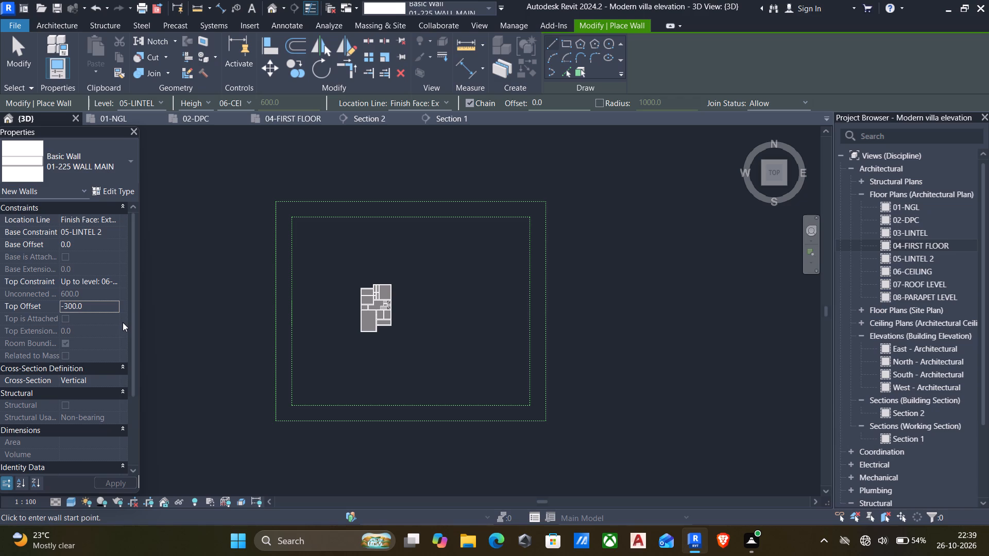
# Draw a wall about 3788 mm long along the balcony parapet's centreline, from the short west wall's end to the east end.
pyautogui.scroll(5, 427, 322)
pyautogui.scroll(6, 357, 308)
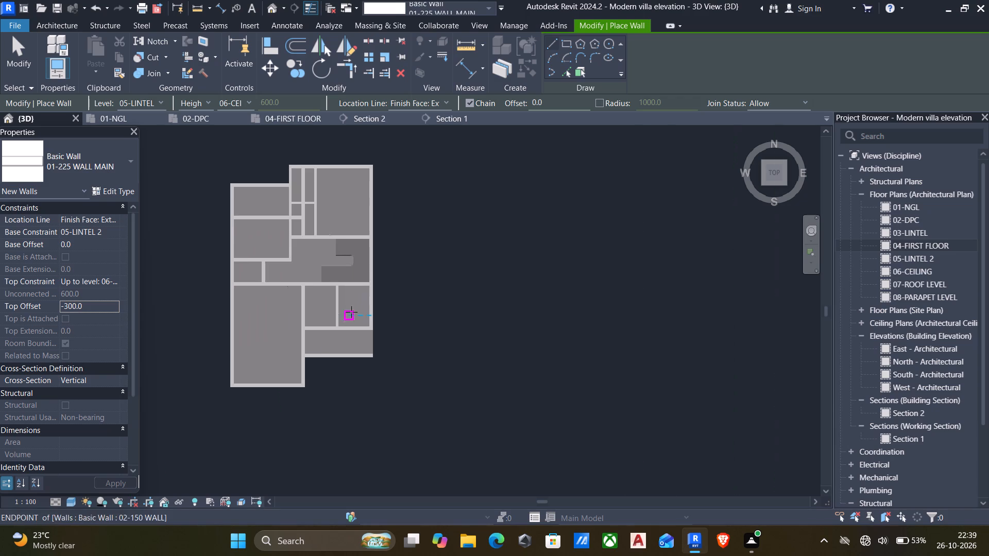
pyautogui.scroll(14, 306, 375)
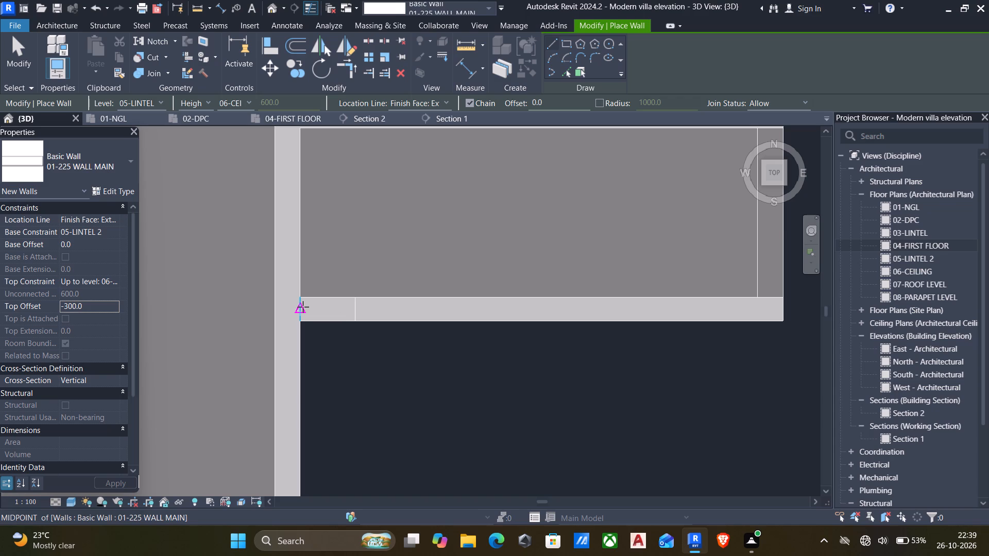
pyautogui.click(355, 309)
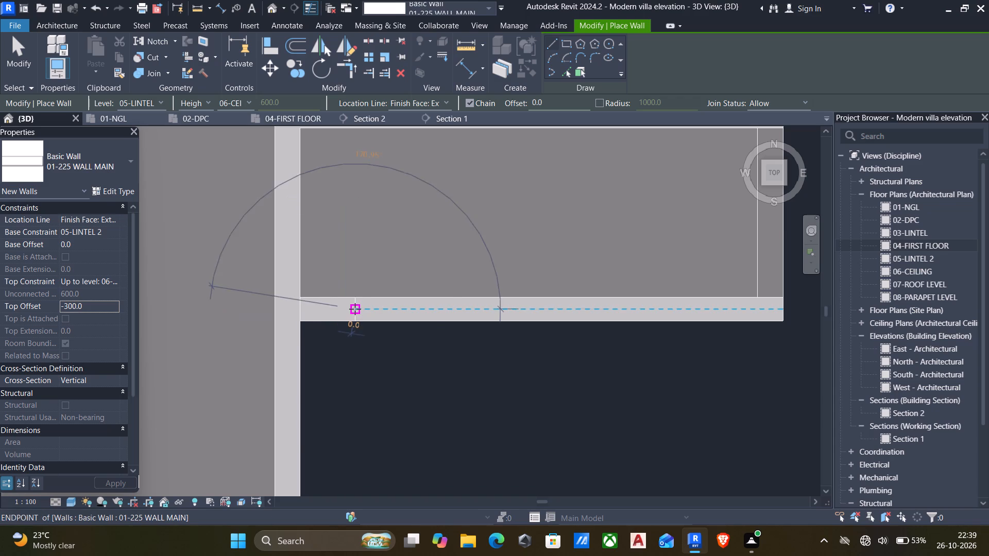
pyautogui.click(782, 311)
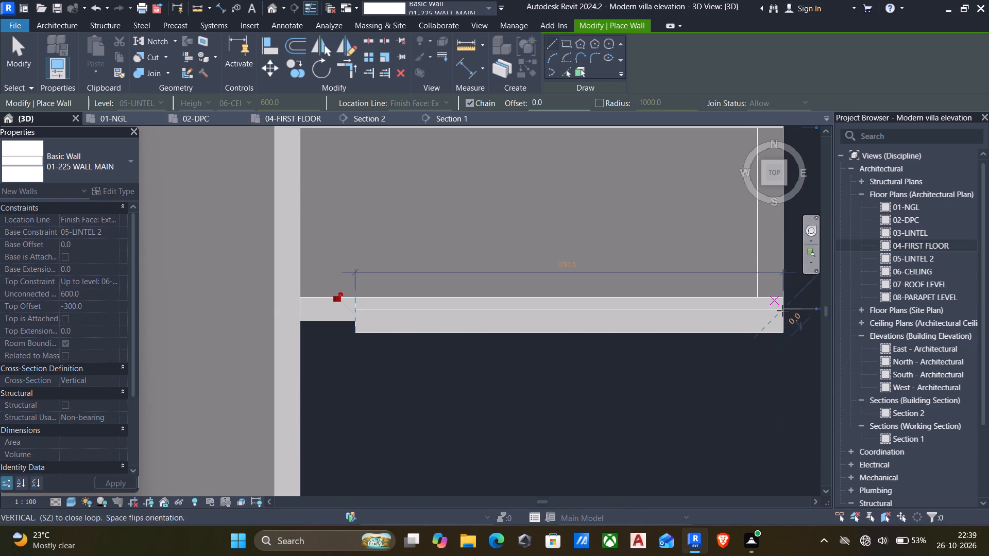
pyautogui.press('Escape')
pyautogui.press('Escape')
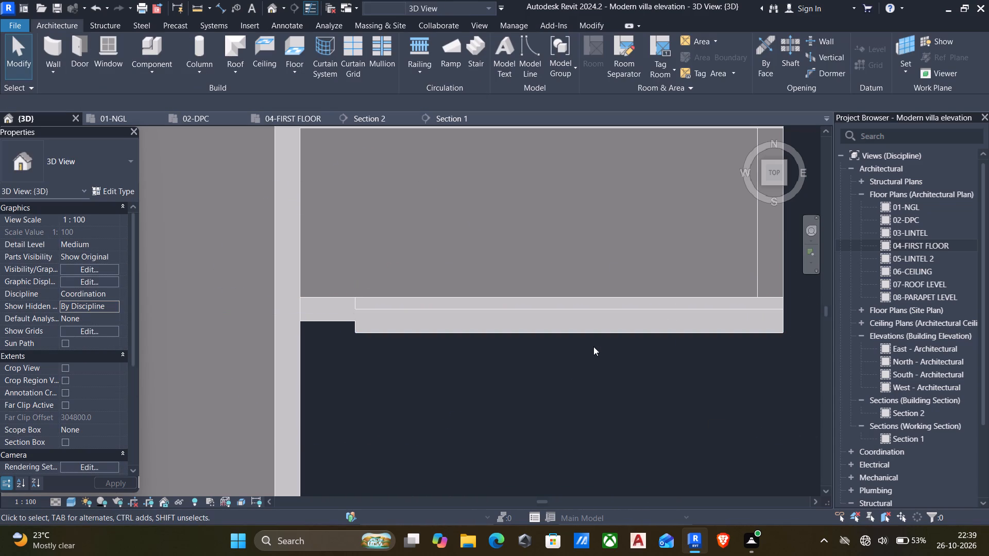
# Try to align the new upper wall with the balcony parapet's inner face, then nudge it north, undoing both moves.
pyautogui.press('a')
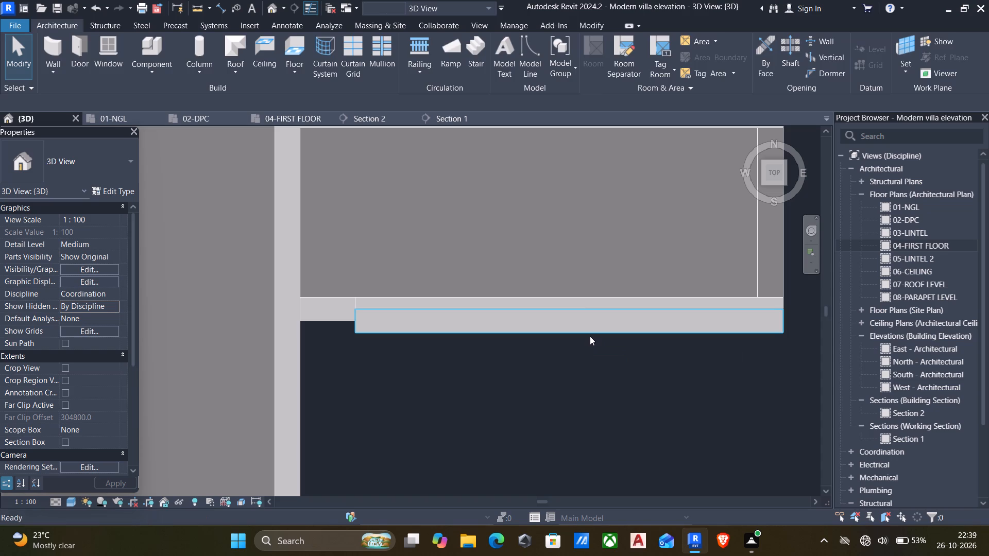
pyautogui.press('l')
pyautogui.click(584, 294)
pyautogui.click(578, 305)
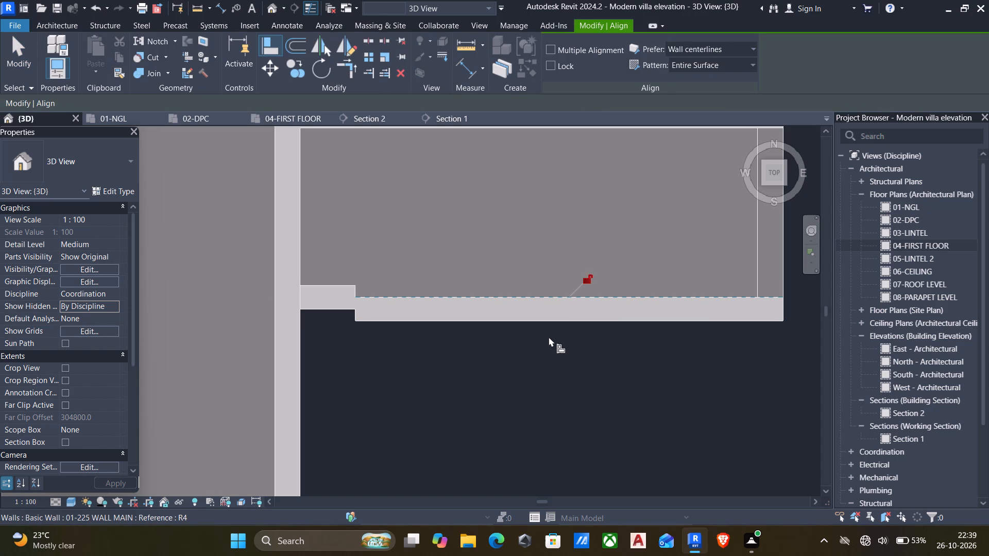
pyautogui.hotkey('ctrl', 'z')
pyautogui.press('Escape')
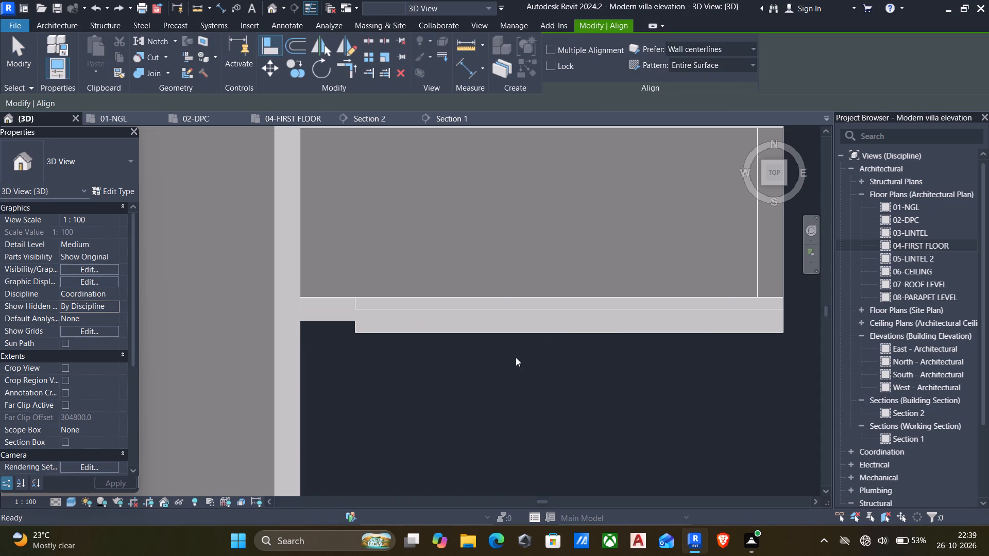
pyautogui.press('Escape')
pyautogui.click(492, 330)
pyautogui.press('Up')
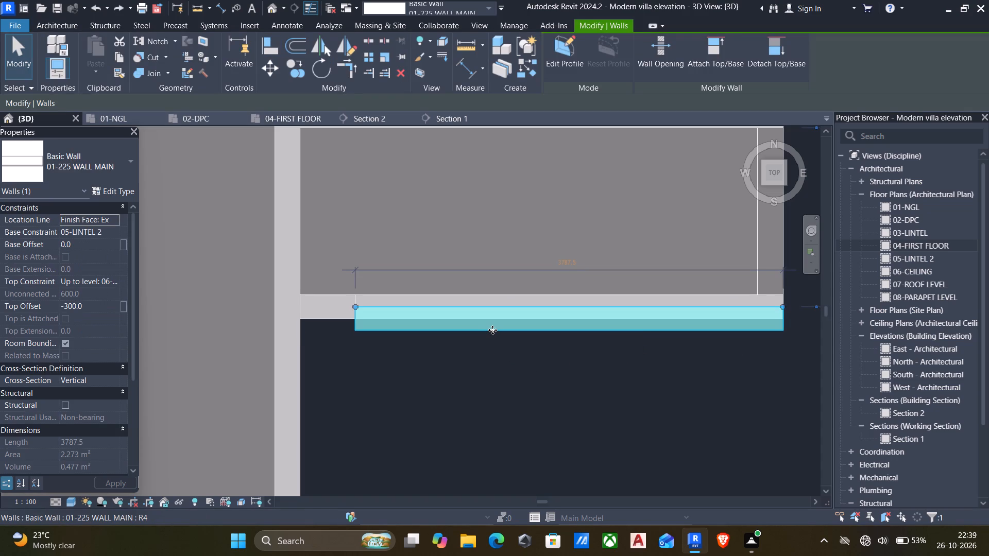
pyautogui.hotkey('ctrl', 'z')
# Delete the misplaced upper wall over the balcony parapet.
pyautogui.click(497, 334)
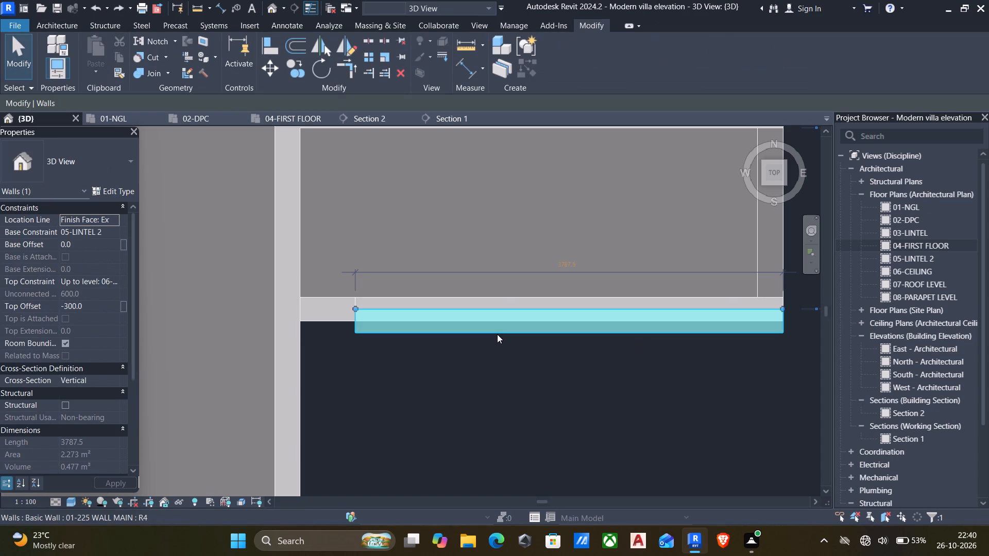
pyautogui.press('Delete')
# Draw a 01-225 WALL MAIN along the balcony parapet's outer face, from the short wall to the east corner, flipped inward.
pyautogui.write('wa')
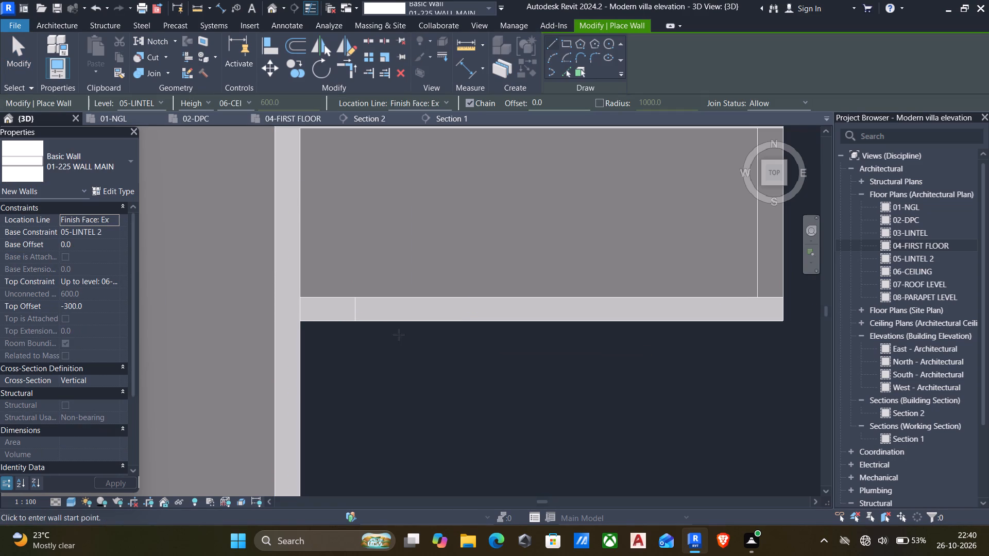
pyautogui.click(353, 325)
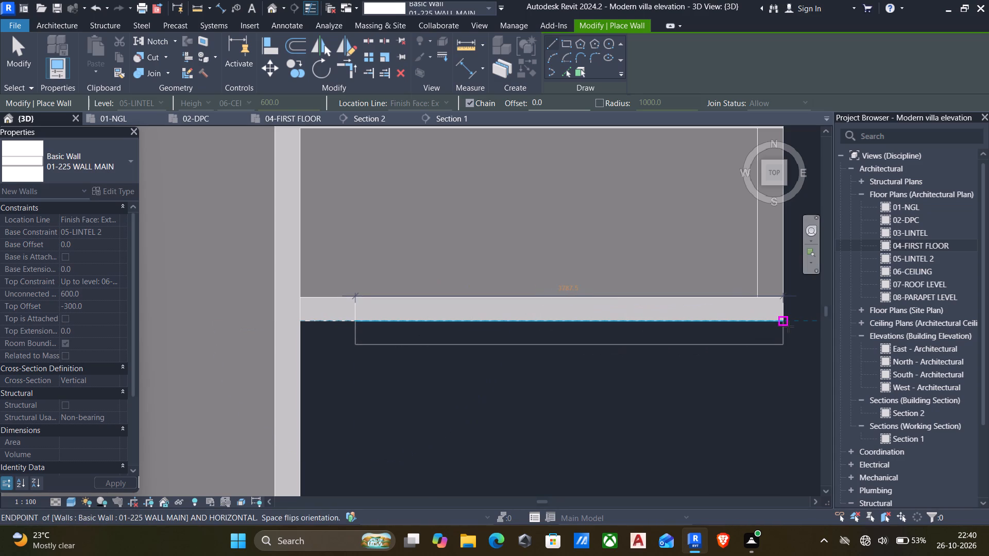
pyautogui.press('space')
pyautogui.click(788, 326)
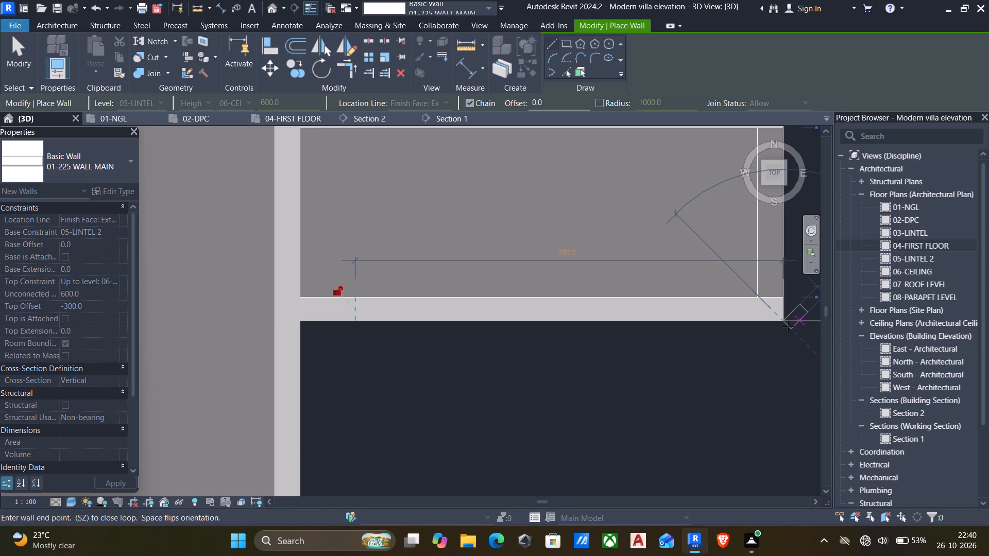
pyautogui.press('Escape')
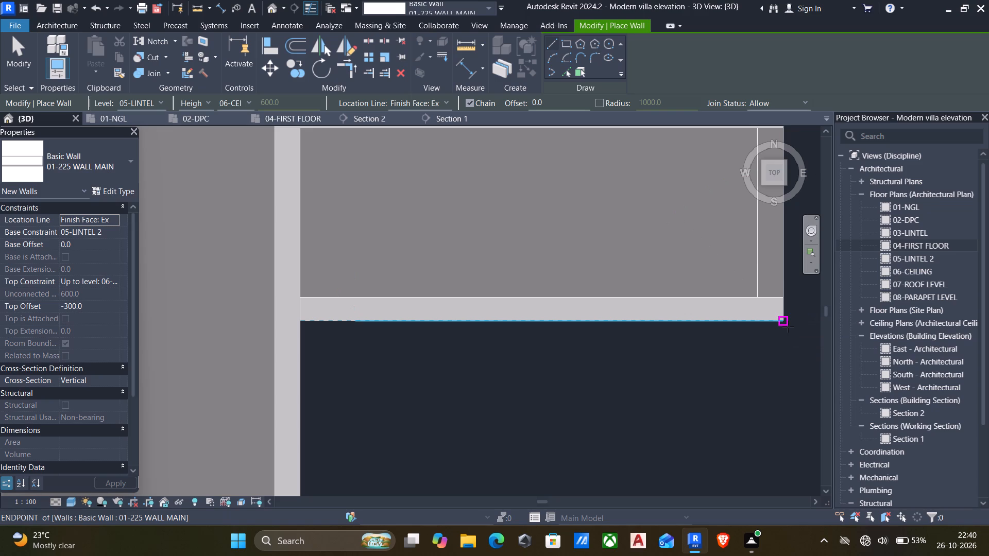
pyautogui.scroll(-3, 617, 377)
pyautogui.moveTo(614, 381); pyautogui.dragTo(587, 401, button='middle')
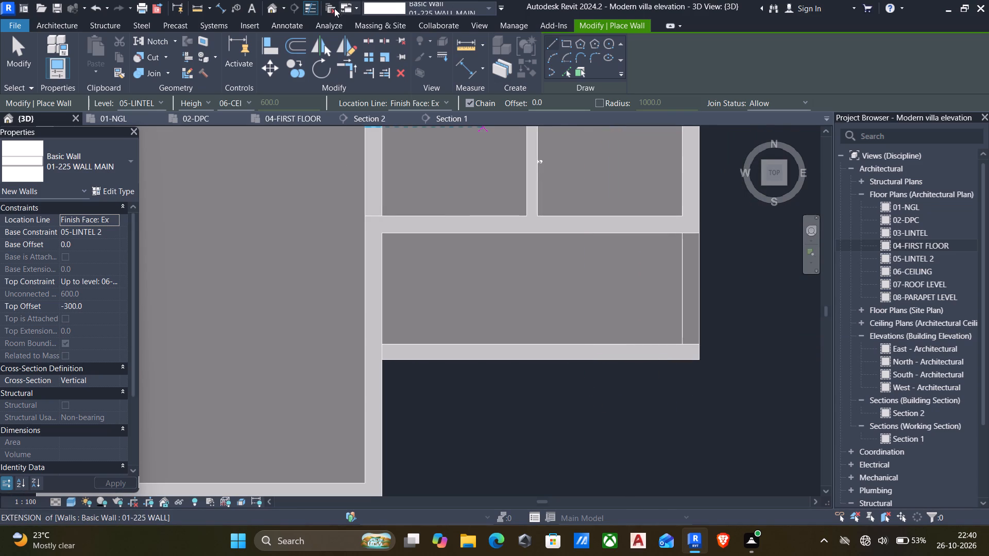
pyautogui.scroll(1, 274, 10)
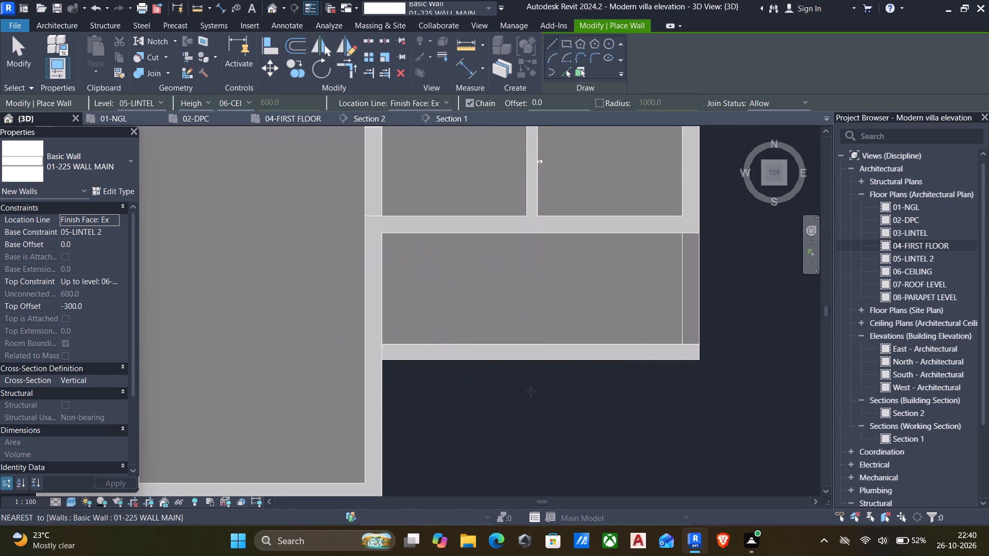
pyautogui.scroll(-1, 557, 403)
pyautogui.press('Escape')
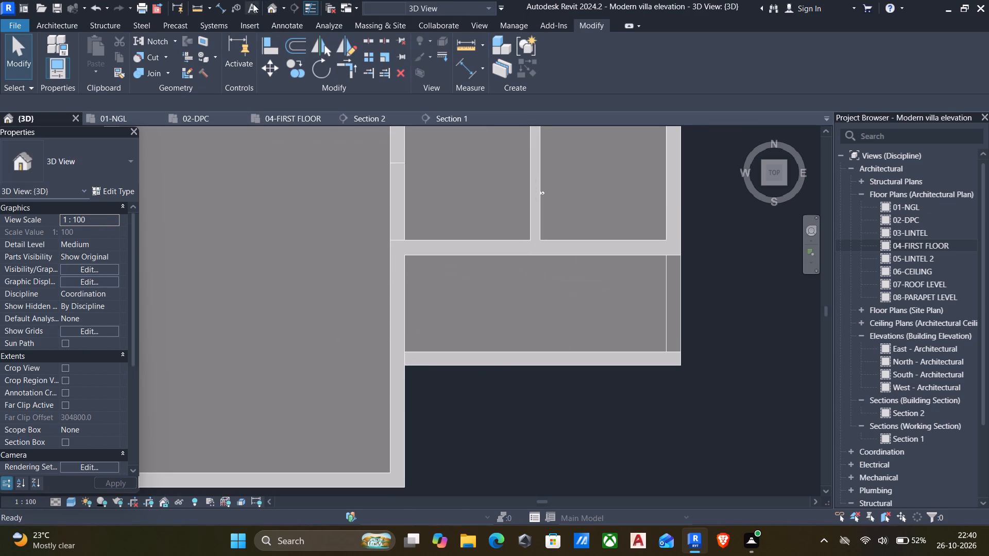
# Return to the default 3D orientation and examine the balcony's upper wall, short wall and parapet from several angles.
pyautogui.click(272, 9)
pyautogui.scroll(-5, 406, 237)
pyautogui.moveTo(413, 270); pyautogui.dragTo(385, 183, button='middle')
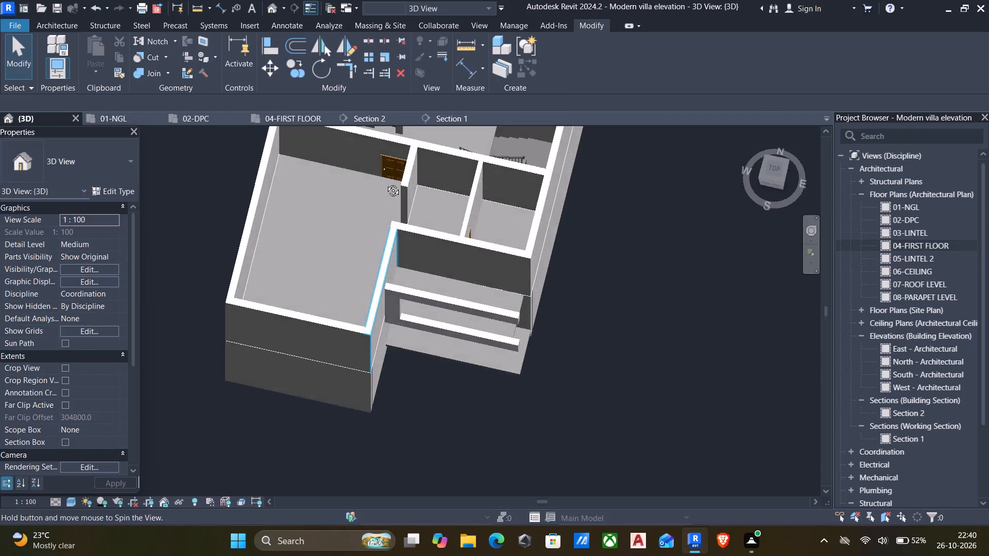
pyautogui.moveTo(385, 183); pyautogui.dragTo(384, 180, button='middle')
pyautogui.moveTo(341, 268); pyautogui.dragTo(340, 187, button='middle')
pyautogui.keyDown('shift'); pyautogui.moveTo(336, 320); pyautogui.dragTo(269, 335, button='middle'); pyautogui.keyUp('shift')
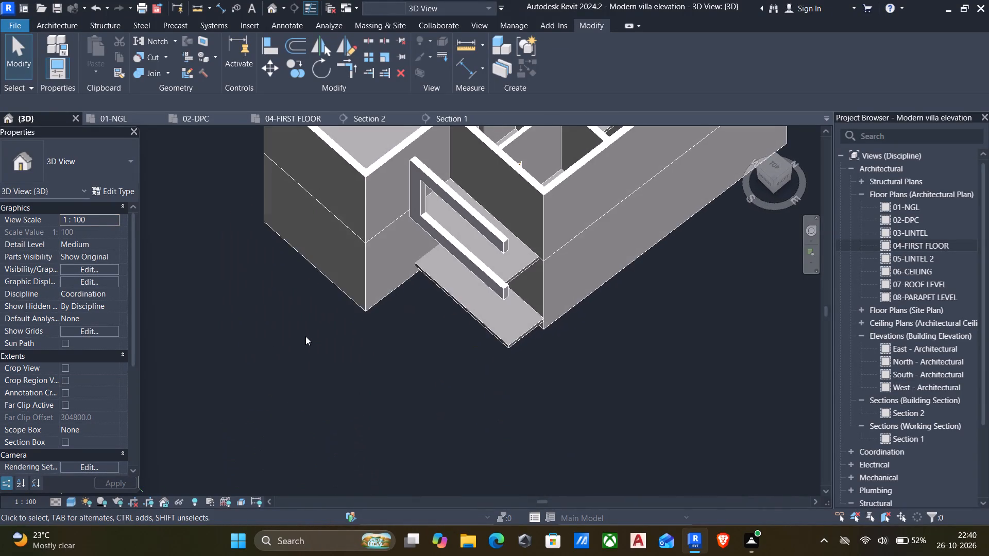
pyautogui.moveTo(307, 336); pyautogui.dragTo(283, 420, button='middle')
pyautogui.keyDown('shift'); pyautogui.scroll(-1, 324, 401); pyautogui.keyUp('shift')
pyautogui.keyDown('shift'); pyautogui.moveTo(325, 401); pyautogui.dragTo(343, 335, button='middle'); pyautogui.keyUp('shift')
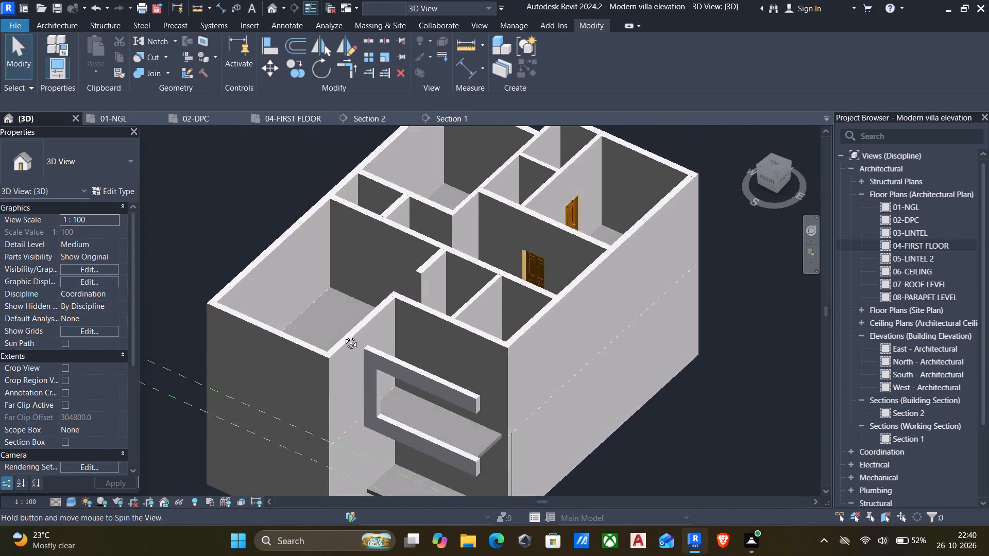
pyautogui.keyDown('shift'); pyautogui.moveTo(343, 335); pyautogui.dragTo(320, 315, button='middle'); pyautogui.keyUp('shift')
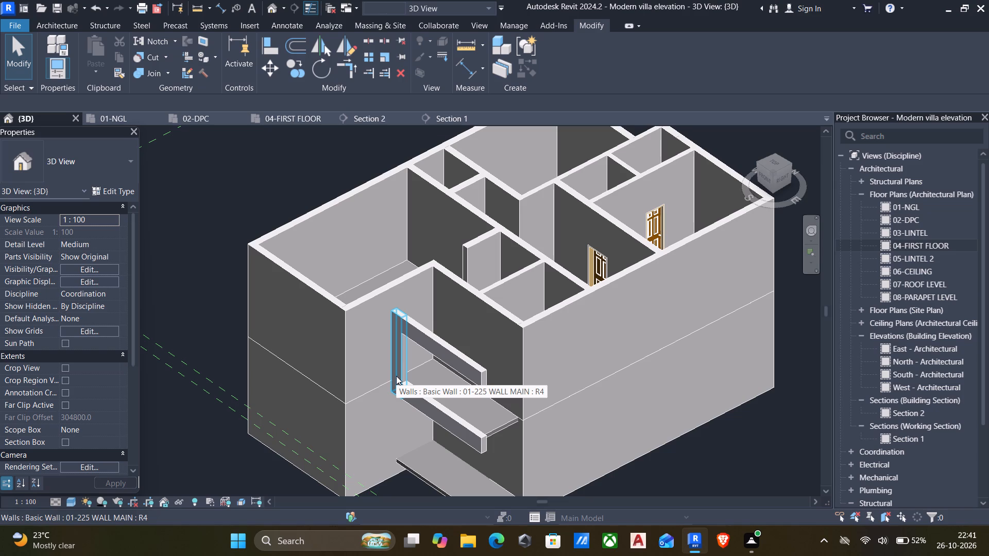
pyautogui.scroll(-2, 370, 369)
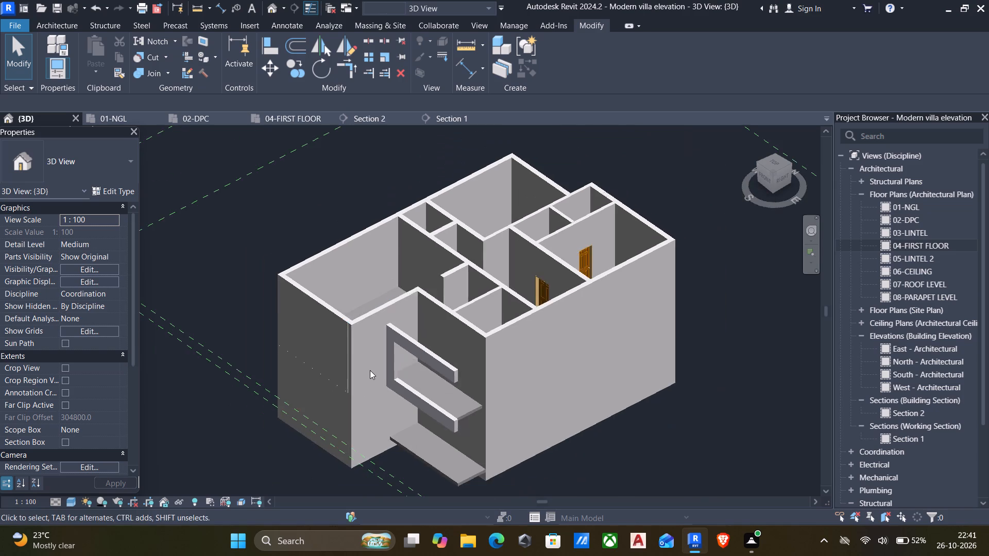
pyautogui.keyDown('shift'); pyautogui.moveTo(370, 370); pyautogui.dragTo(407, 406, button='middle'); pyautogui.keyUp('shift')
pyautogui.keyDown('shift'); pyautogui.scroll(-2, 407, 406); pyautogui.keyUp('shift')
pyautogui.moveTo(431, 399); pyautogui.dragTo(456, 359, button='middle')
pyautogui.scroll(2, 456, 349)
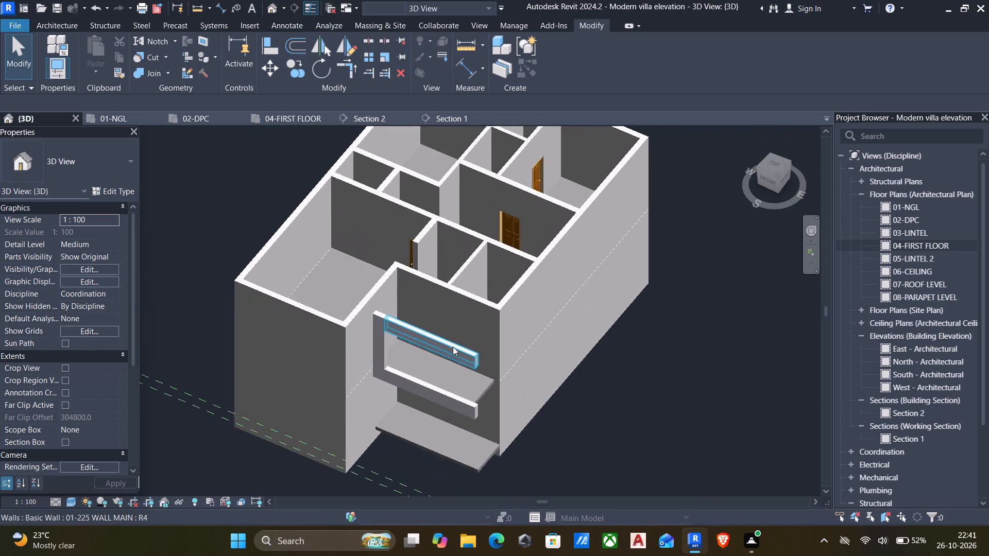
pyautogui.scroll(1, 453, 346)
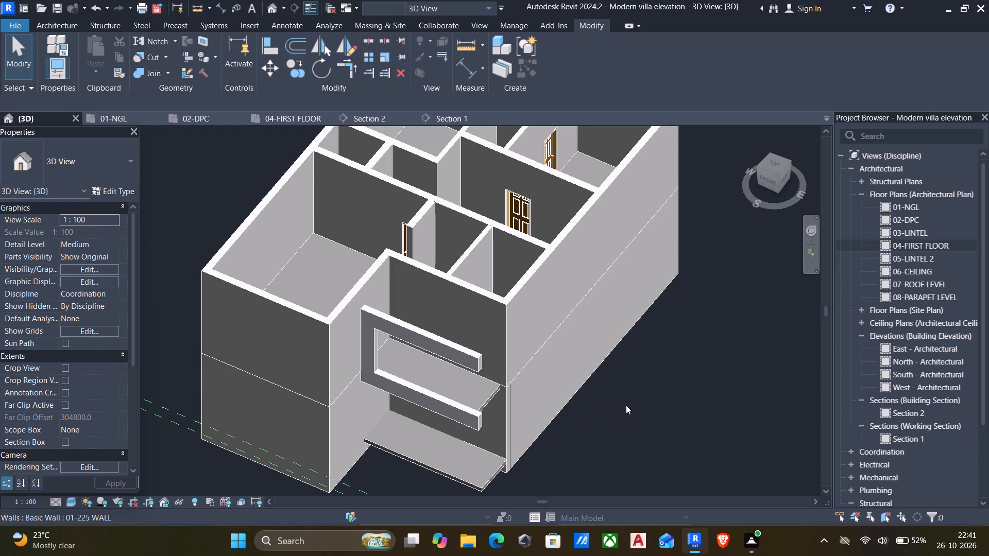
# Examine the whole villa and its framed balcony front in 3D from several angles.
pyautogui.scroll(-3, 626, 405)
pyautogui.keyDown('shift'); pyautogui.moveTo(626, 407); pyautogui.dragTo(583, 420, button='middle'); pyautogui.keyUp('shift')
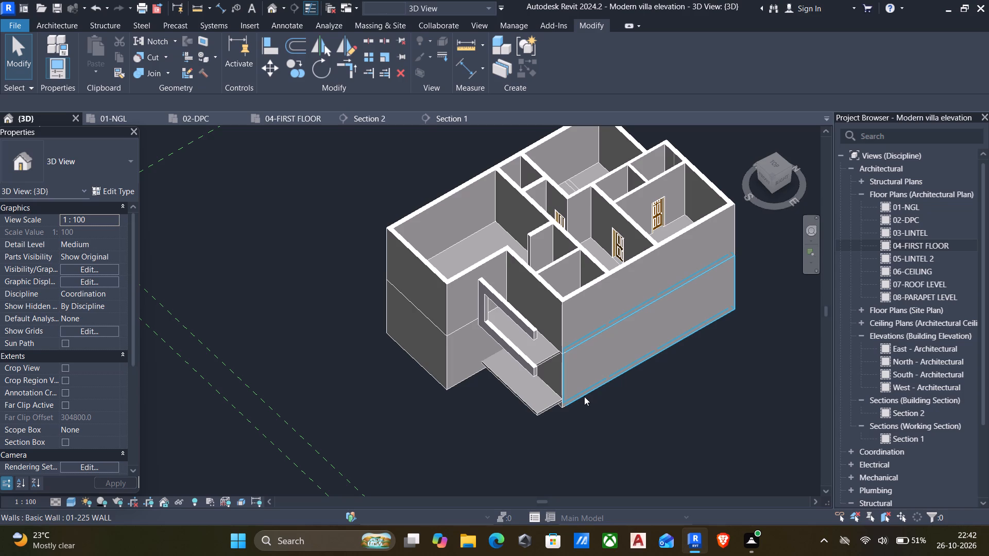
pyautogui.scroll(-2, 451, 398)
pyautogui.keyDown('shift'); pyautogui.moveTo(451, 399); pyautogui.dragTo(445, 406, button='middle'); pyautogui.keyUp('shift')
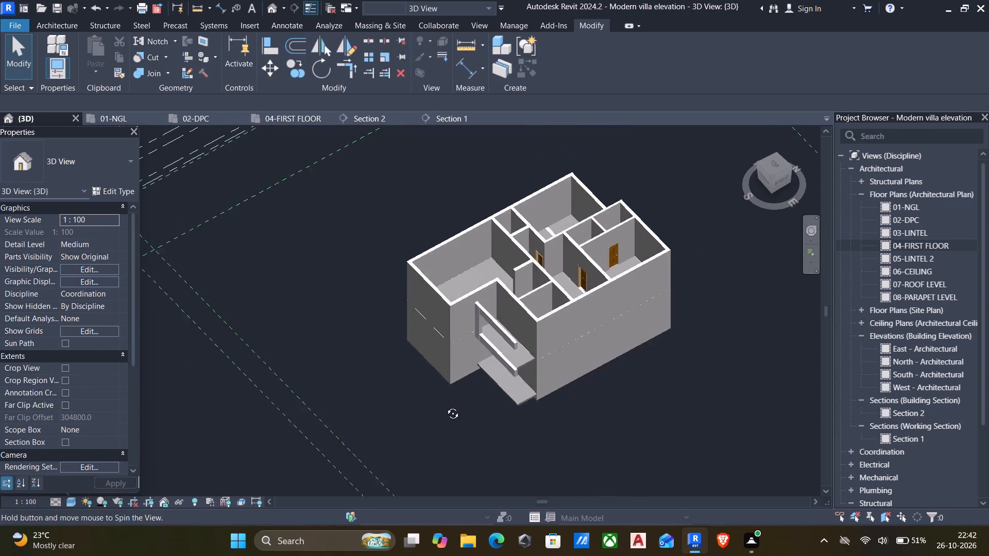
pyautogui.keyDown('shift'); pyautogui.moveTo(445, 406); pyautogui.dragTo(436, 408, button='middle'); pyautogui.keyUp('shift')
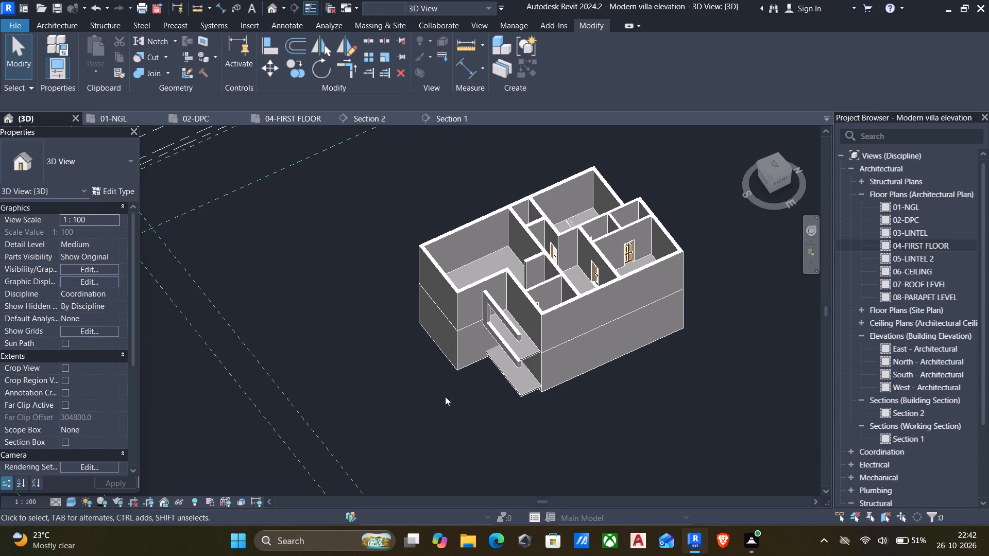
pyautogui.scroll(-1, 441, 399)
pyautogui.keyDown('shift'); pyautogui.moveTo(440, 392); pyautogui.dragTo(490, 343, button='middle'); pyautogui.keyUp('shift')
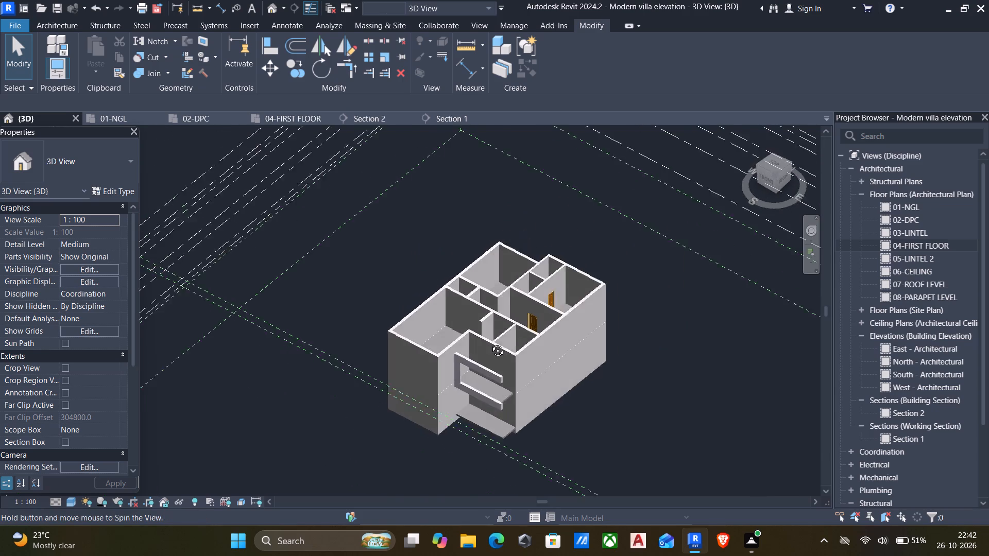
pyautogui.keyDown('shift'); pyautogui.moveTo(490, 343); pyautogui.dragTo(396, 366, button='middle'); pyautogui.keyUp('shift')
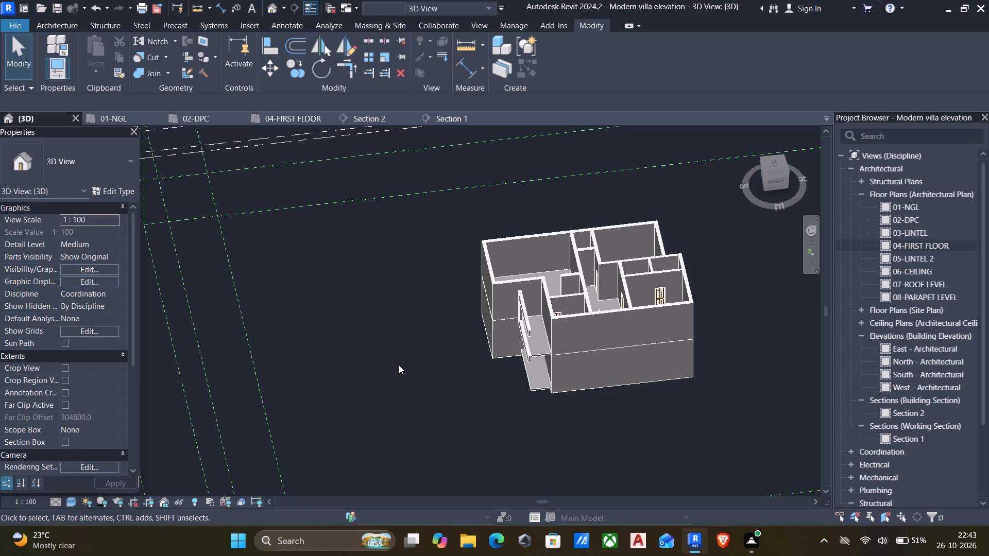
pyautogui.keyDown('shift'); pyautogui.moveTo(406, 370); pyautogui.dragTo(476, 319, button='middle'); pyautogui.keyUp('shift')
pyautogui.moveTo(392, 452); pyautogui.dragTo(392, 451, button='middle')
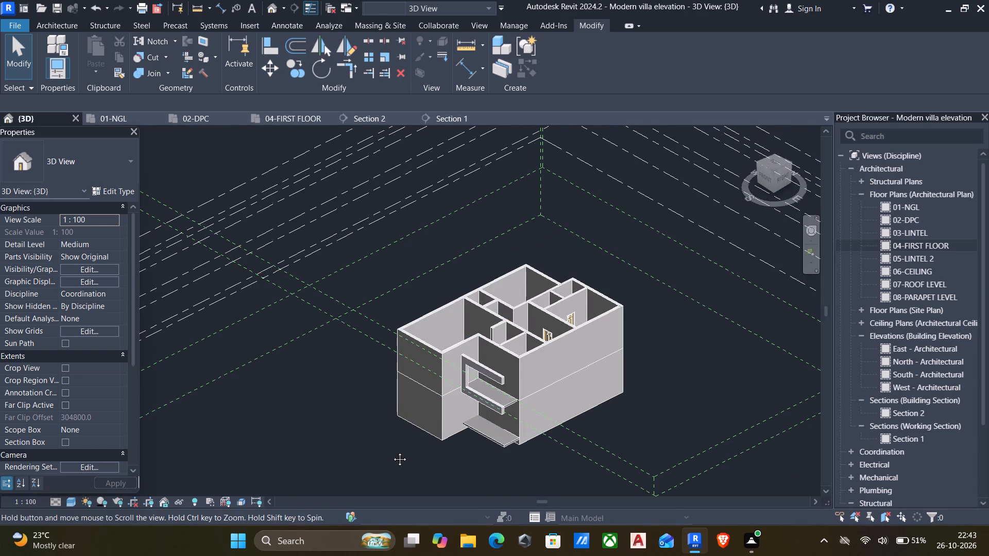
pyautogui.moveTo(392, 451); pyautogui.dragTo(409, 384, button='middle')
pyautogui.keyDown('shift'); pyautogui.moveTo(409, 383); pyautogui.dragTo(389, 432, button='middle'); pyautogui.keyUp('shift')
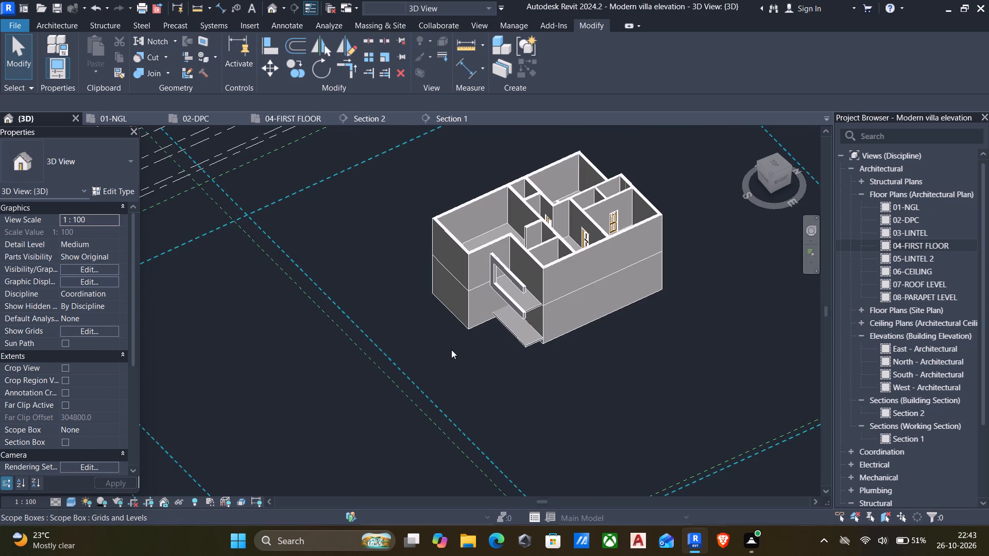
pyautogui.keyDown('shift'); pyautogui.moveTo(452, 350); pyautogui.dragTo(469, 340, button='middle'); pyautogui.keyUp('shift')
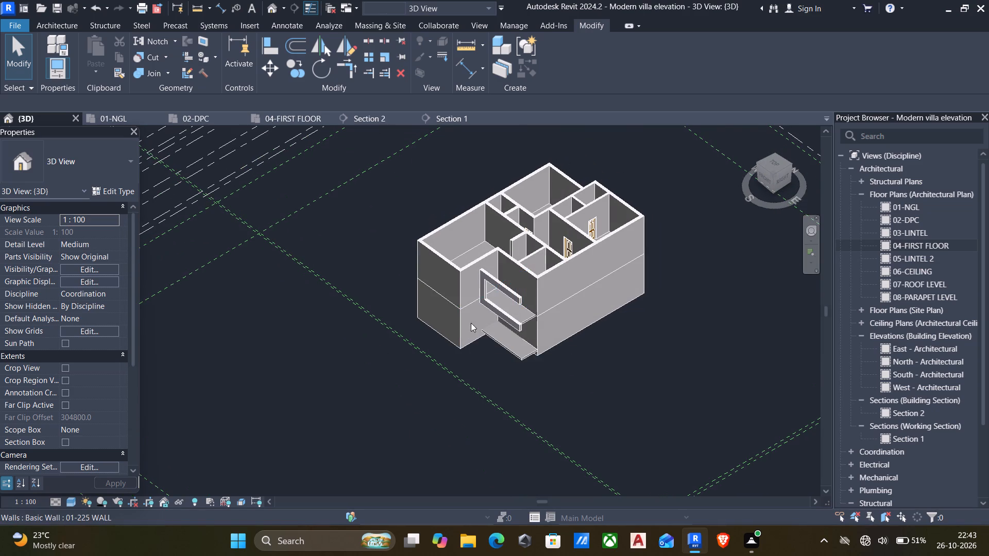
pyautogui.scroll(5, 475, 318)
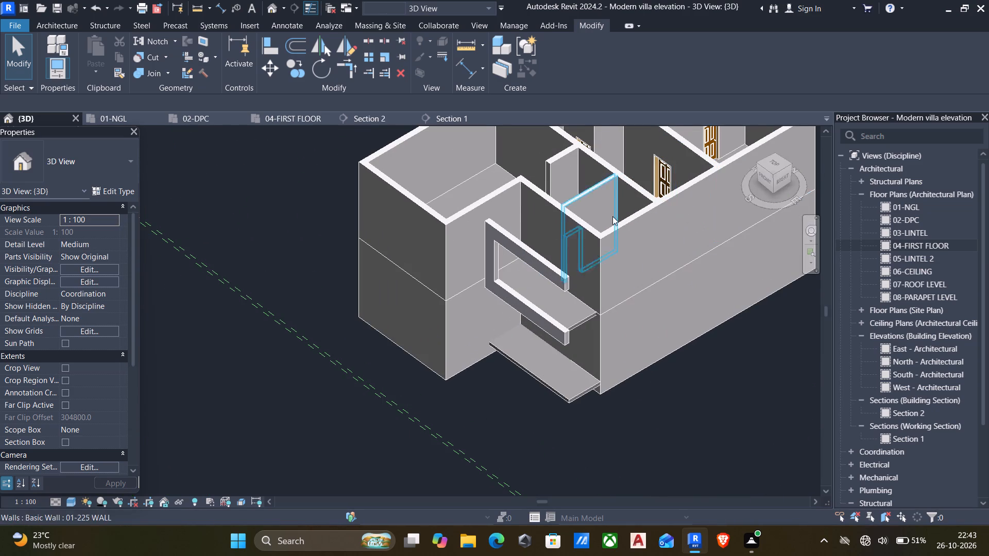
pyautogui.scroll(-4, 602, 219)
pyautogui.moveTo(571, 246); pyautogui.dragTo(521, 352, button='middle')
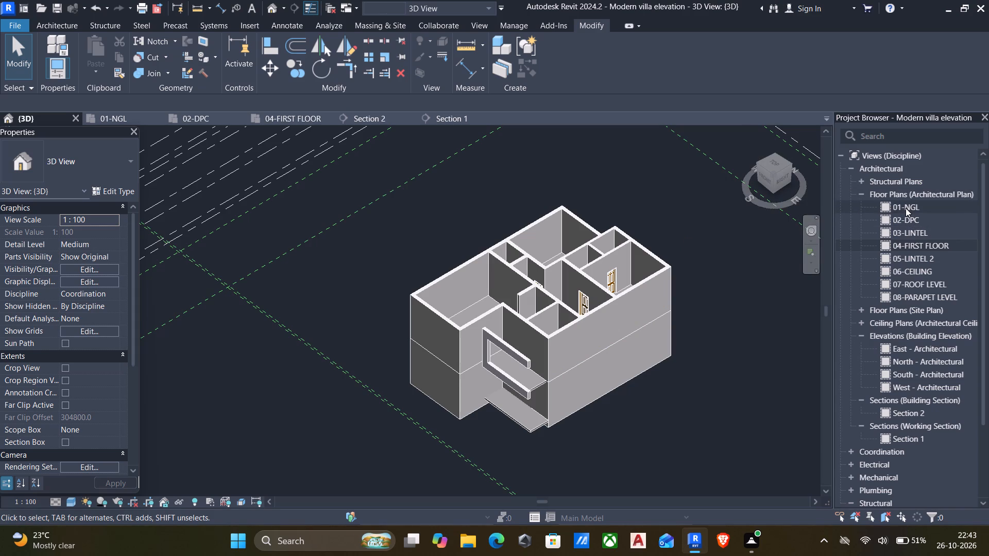
# Open the 01-NGL floor plan and delete the building section line crossing the staircase, together with its Section 2 view.
pyautogui.click(903, 208)
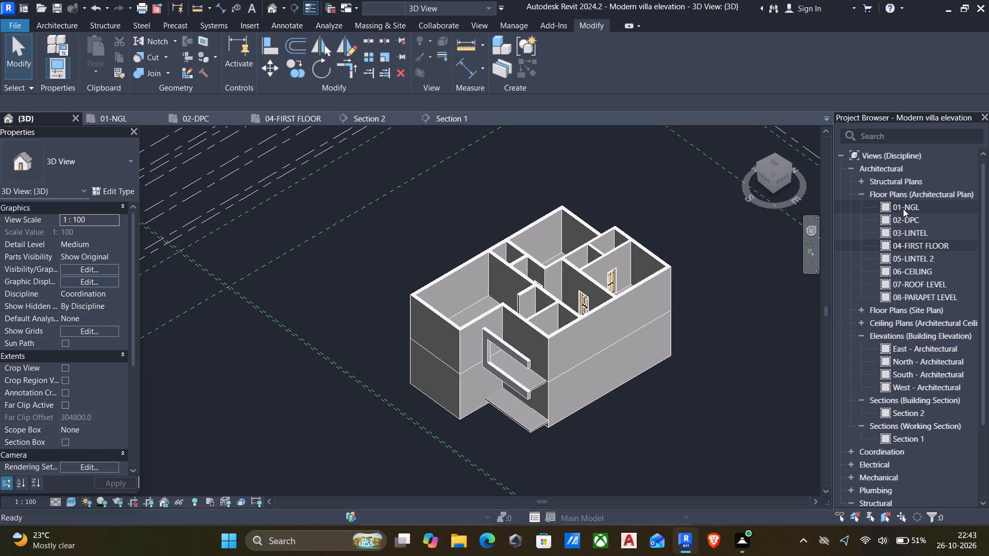
pyautogui.doubleClick(889, 206)
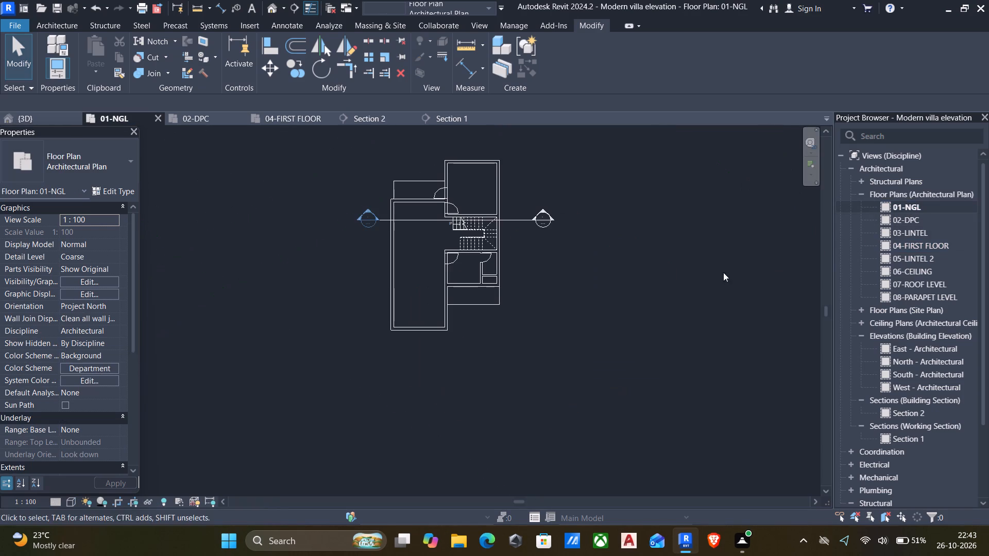
pyautogui.click(547, 219)
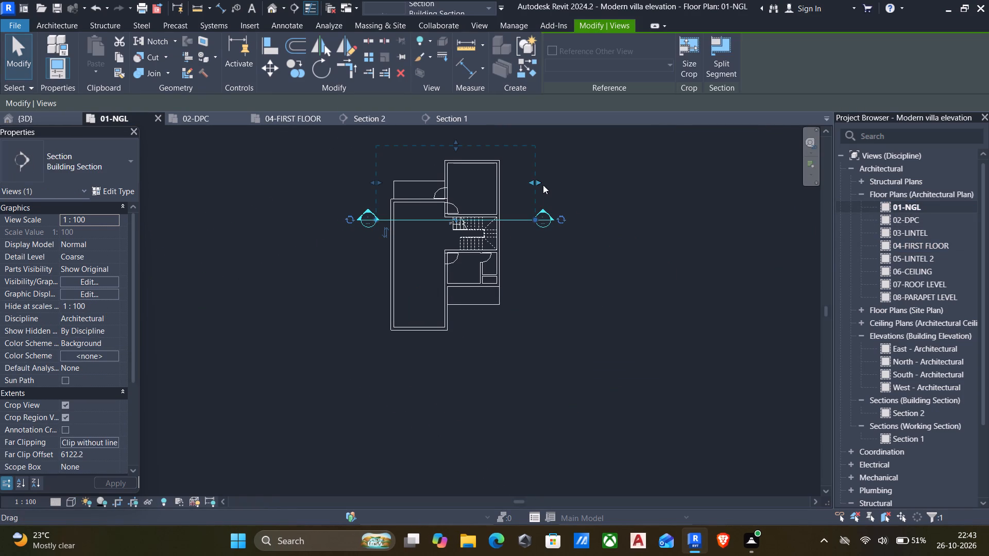
pyautogui.press('Delete')
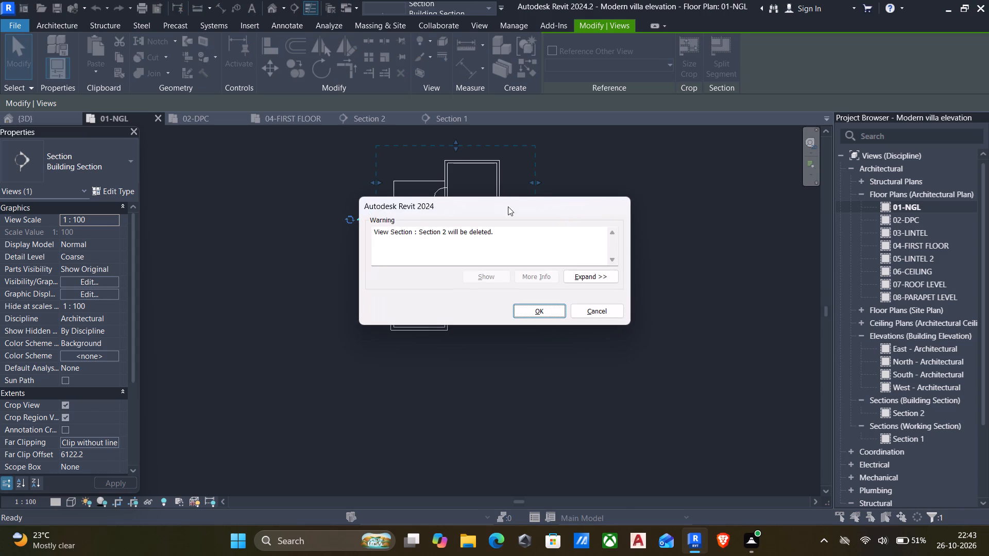
pyautogui.click(550, 311)
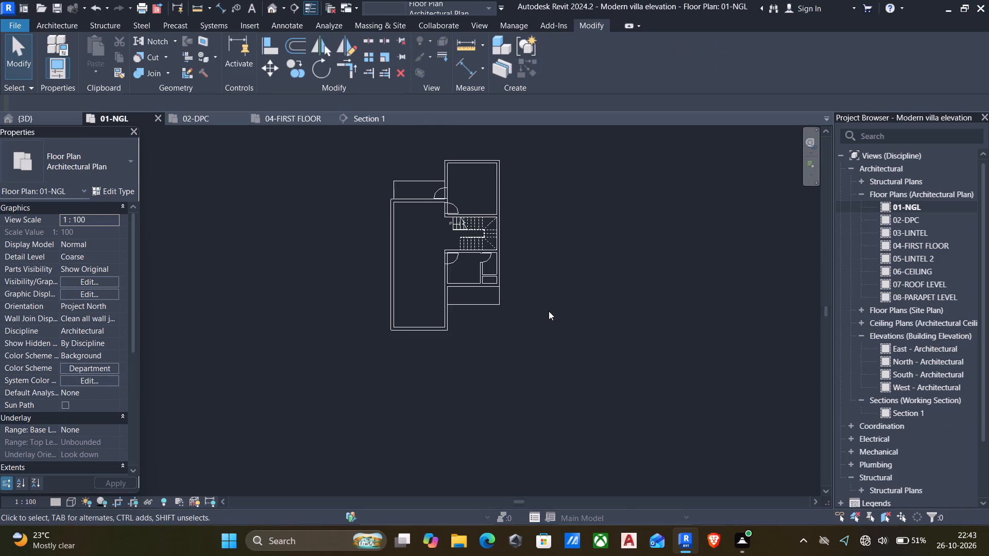
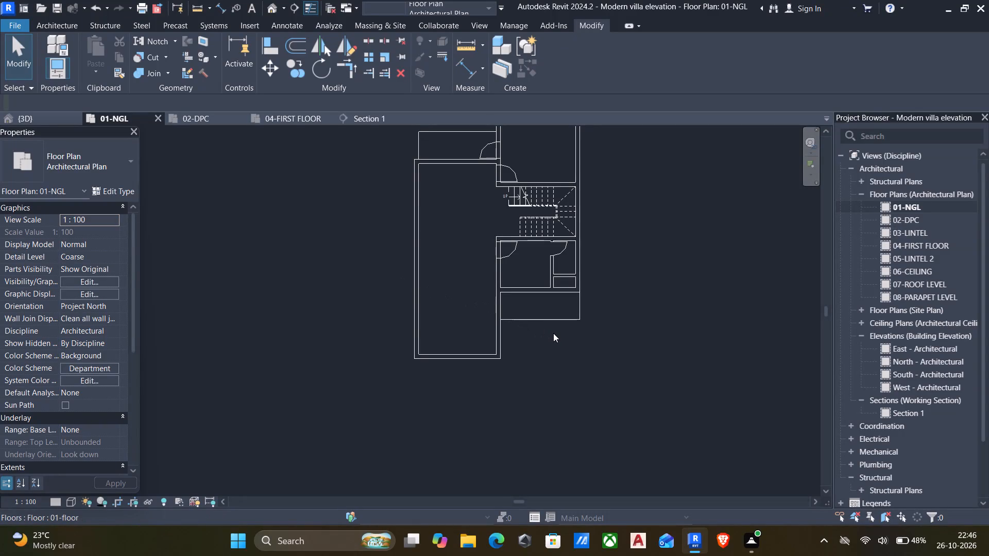
# Start a stair on the 01-NGL plan and duplicate the cast-in-place M_Monolithic Stair type as 01-stairs.
pyautogui.scroll(-3, 544, 352)
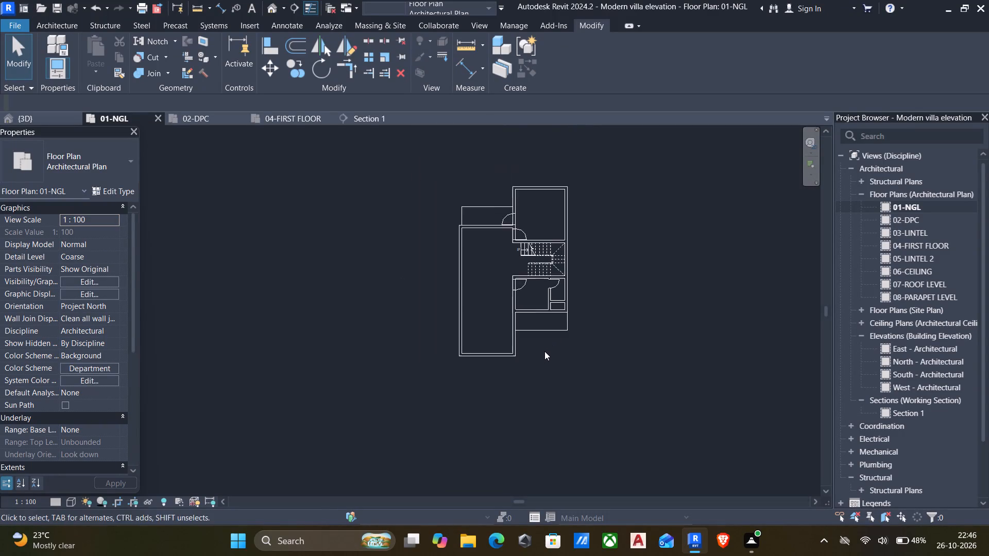
pyautogui.moveTo(544, 351); pyautogui.dragTo(498, 392, button='middle')
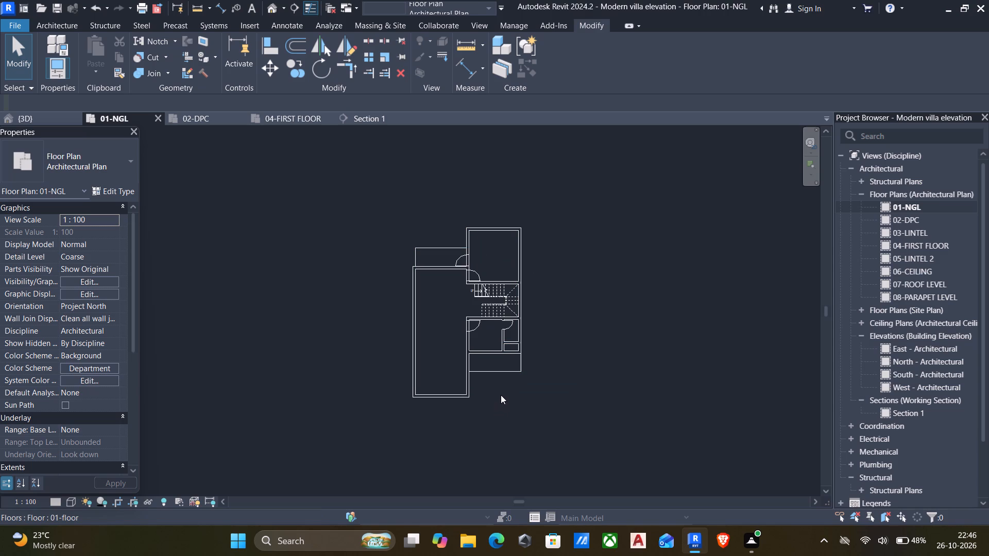
pyautogui.scroll(4, 499, 398)
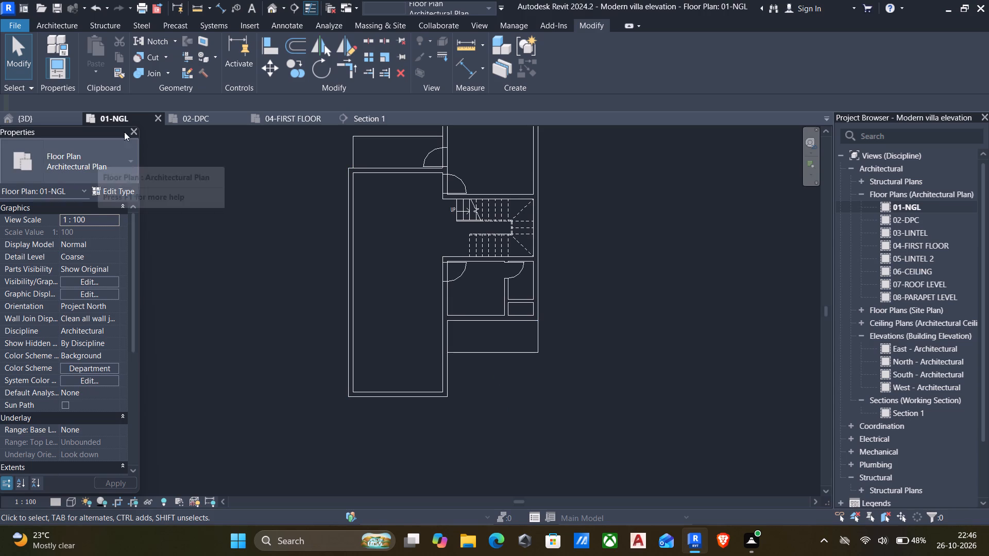
pyautogui.click(49, 24)
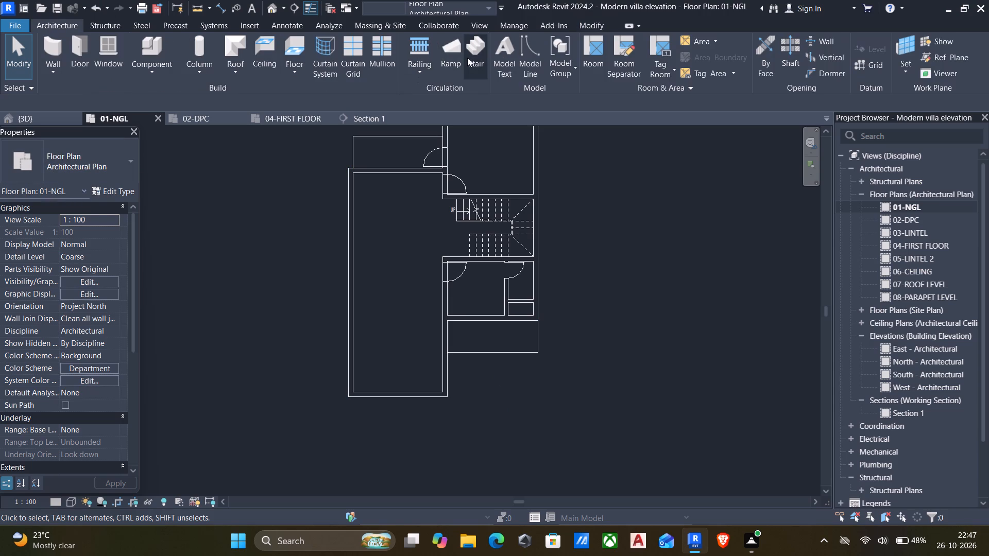
pyautogui.click(467, 58)
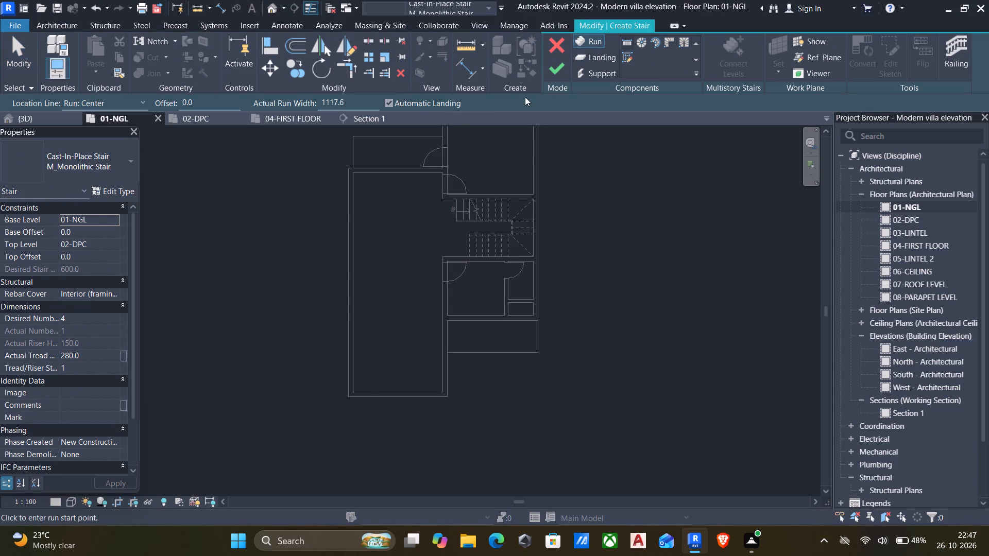
pyautogui.click(86, 154)
pyautogui.scroll(1, 66, 292)
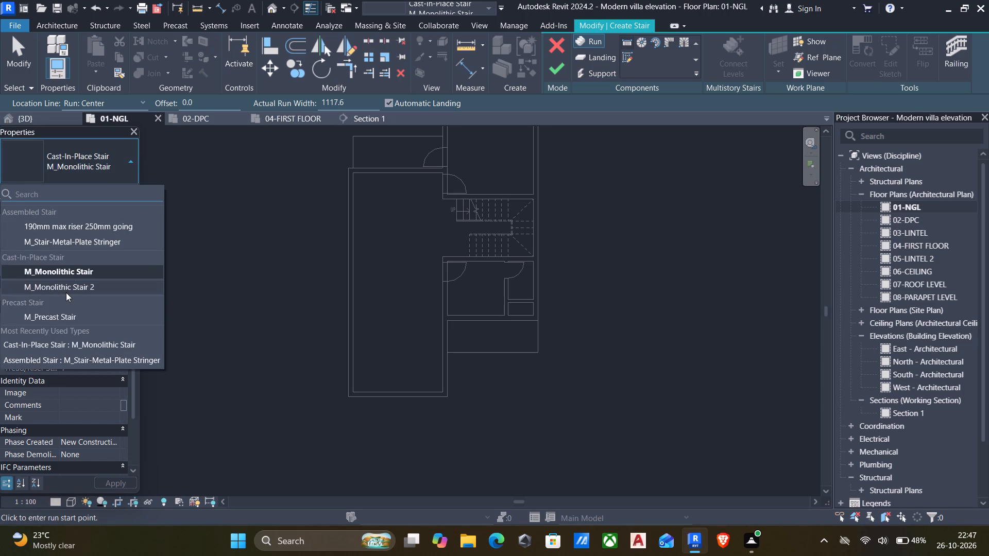
pyautogui.click(63, 268)
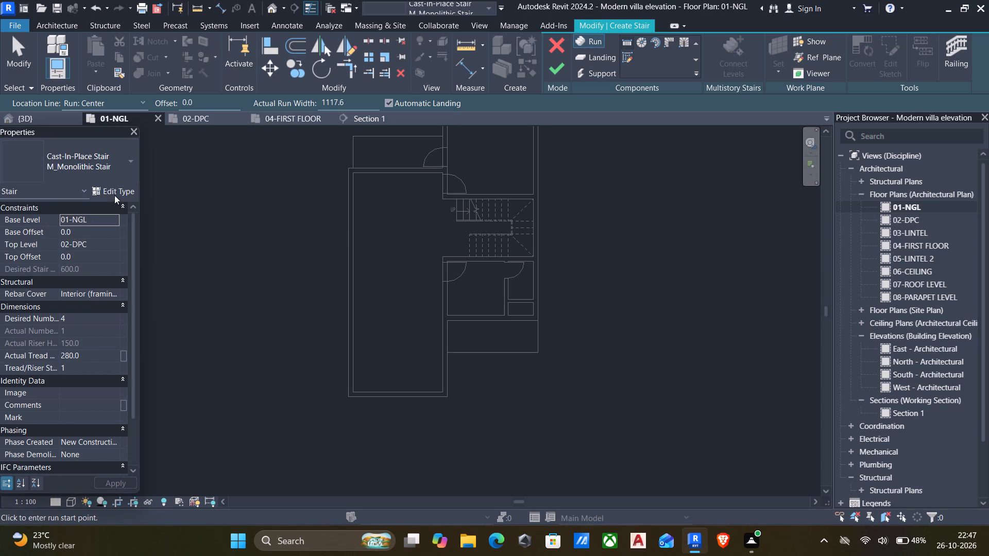
pyautogui.click(114, 194)
pyautogui.click(719, 110)
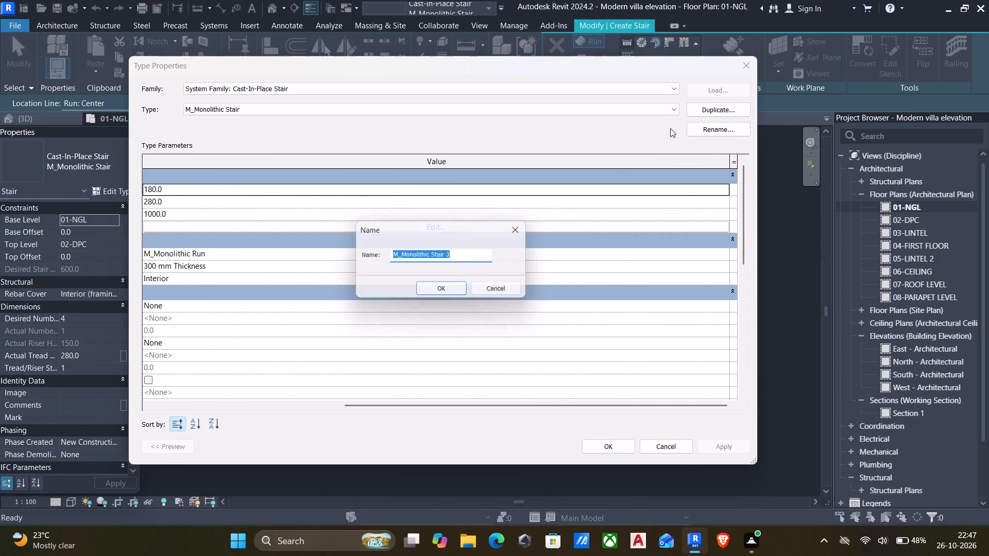
pyautogui.press('BackSpace')
pyautogui.write('01')
pyautogui.press('-')
pyautogui.write('stairs')
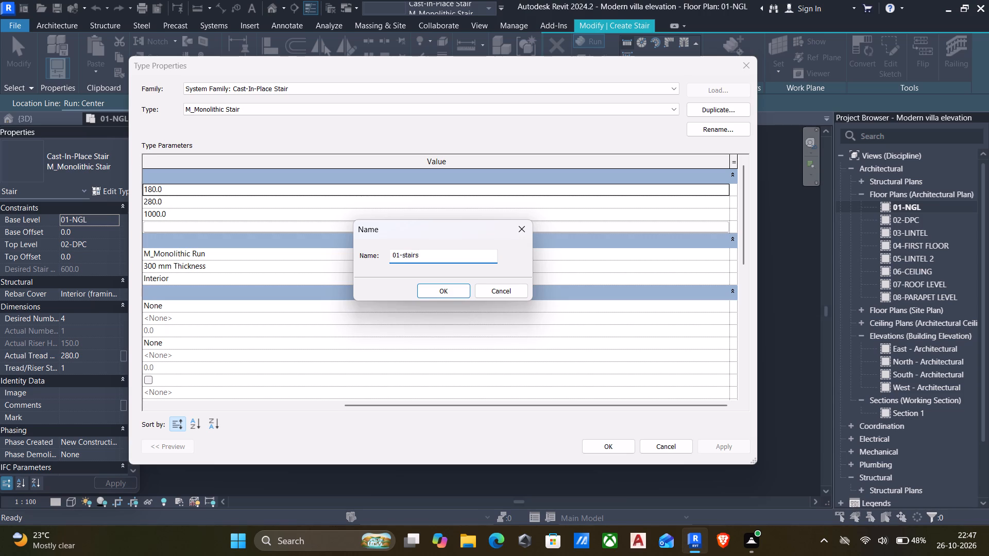
pyautogui.click(442, 293)
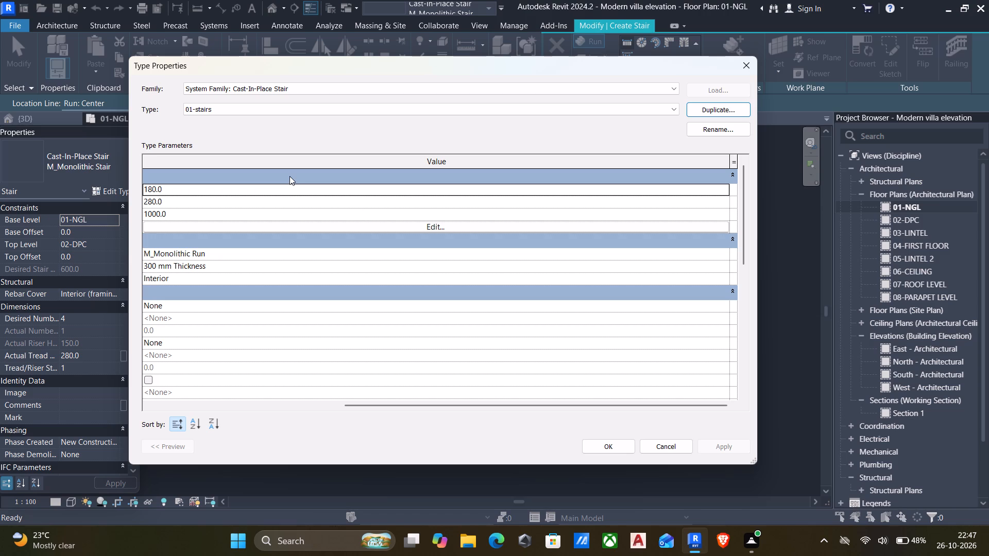
# Set the 01-stairs type's maximum riser height to 150 and minimum tread depth to 300.
pyautogui.click(180, 188)
pyautogui.press('1')
pyautogui.write('50')
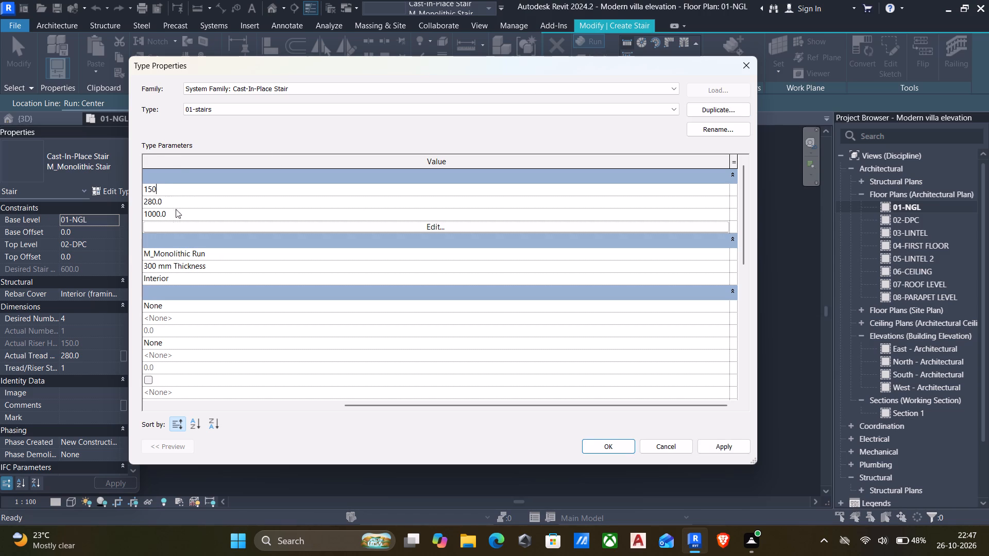
pyautogui.click(205, 204)
pyautogui.write('30')
pyautogui.press('0')
pyautogui.moveTo(351, 407); pyautogui.dragTo(29, 359)
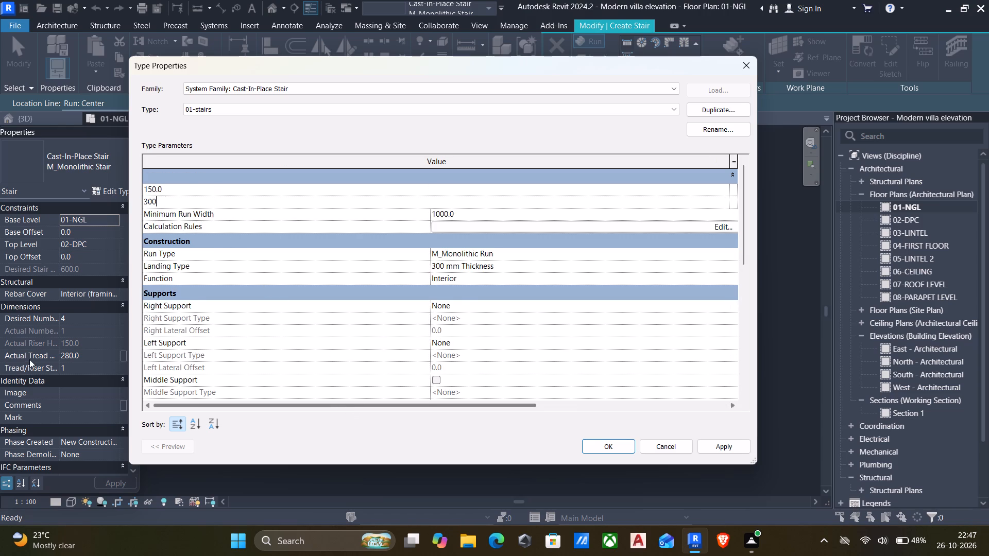
pyautogui.moveTo(29, 359); pyautogui.dragTo(218, 404)
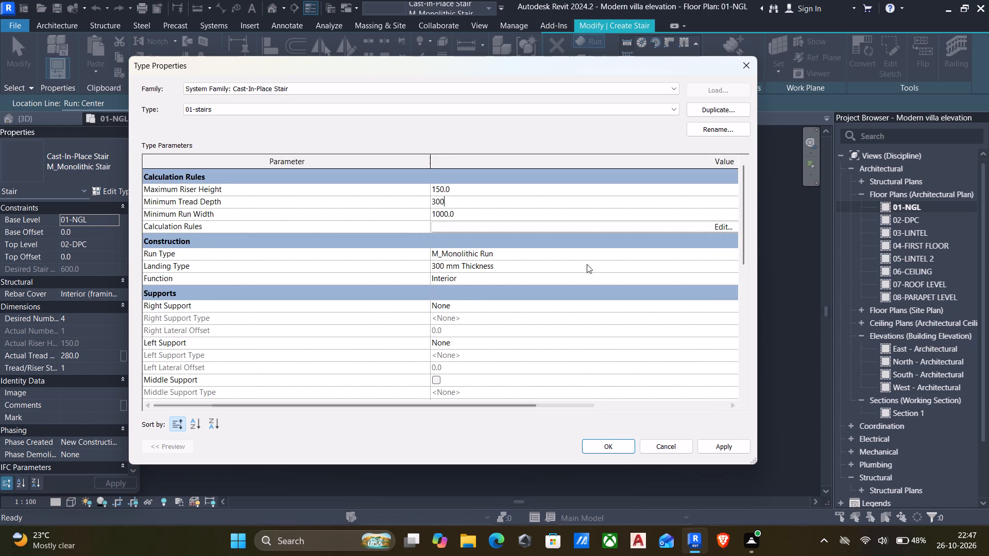
# Open the stair type's run type and duplicate M_Monolithic Run as 01-steps.
pyautogui.click(735, 256)
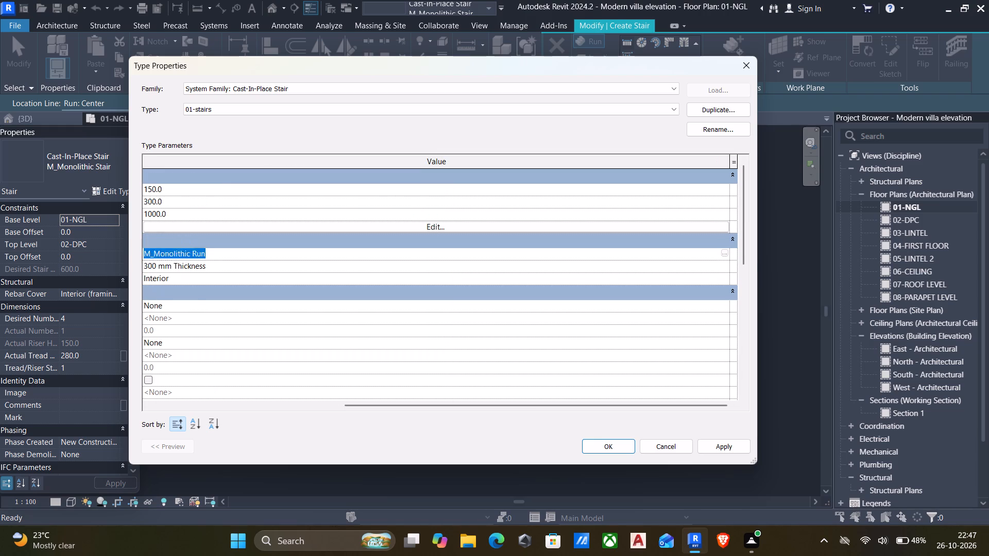
pyautogui.click(717, 251)
pyautogui.click(726, 251)
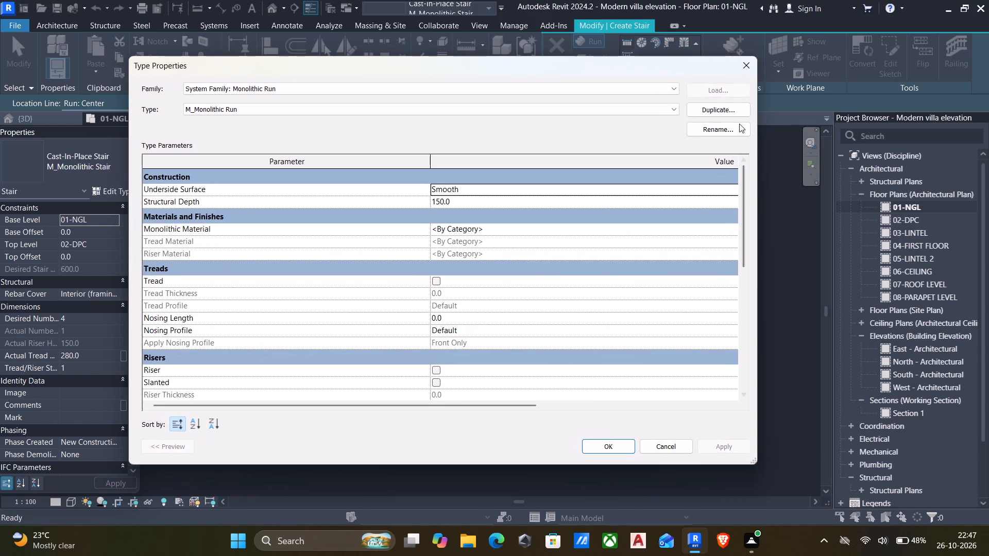
pyautogui.click(731, 110)
pyautogui.press('BackSpace')
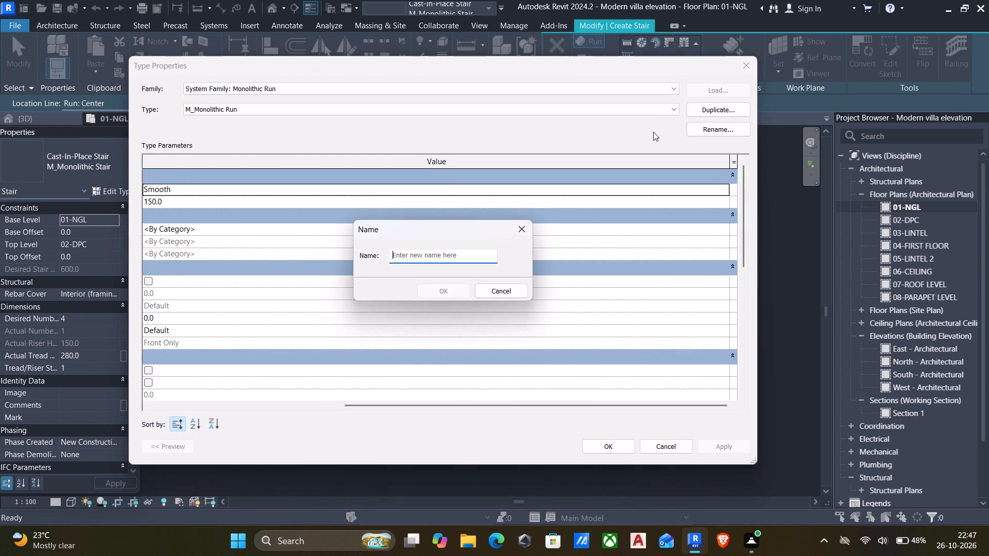
pyautogui.write('01-')
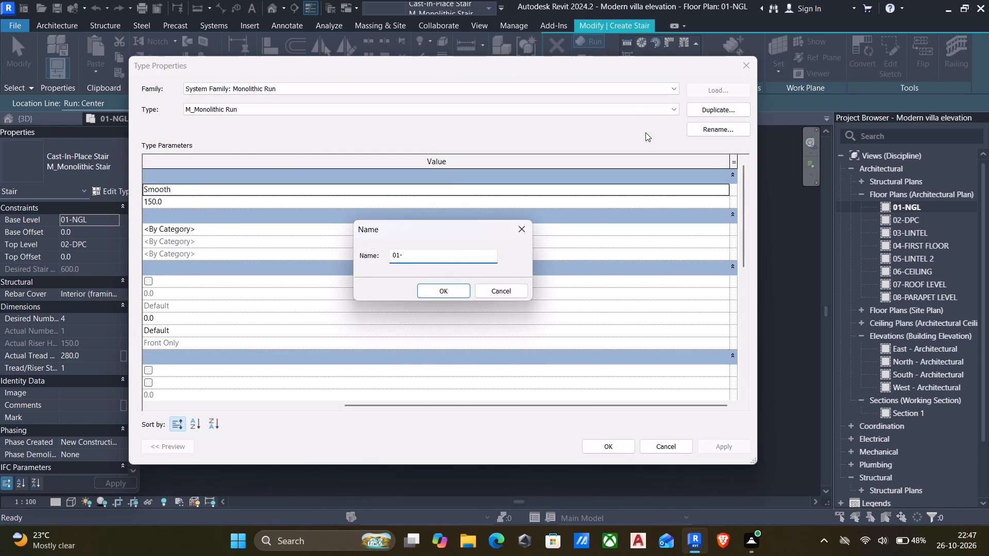
pyautogui.press('s')
pyautogui.write('teps')
pyautogui.click(448, 288)
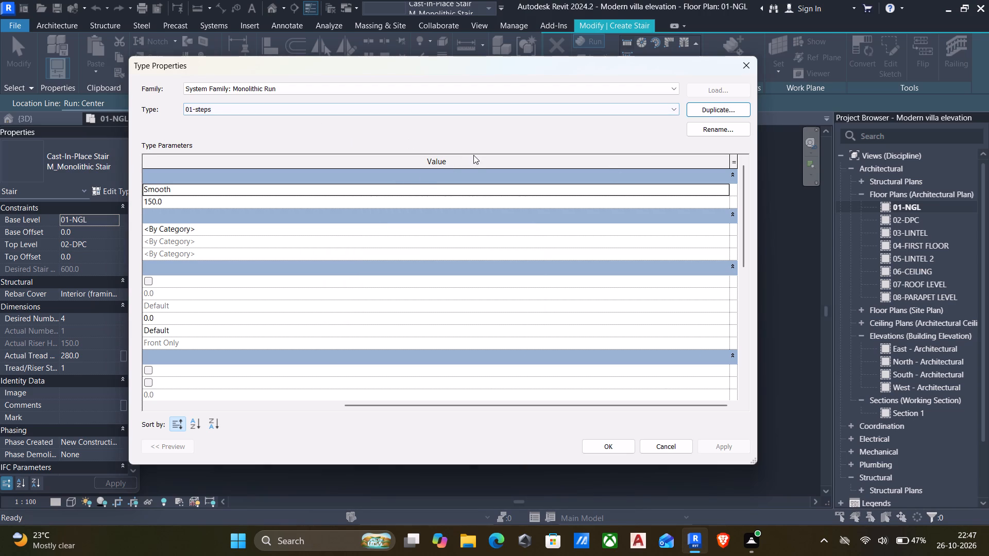
# Set the 01-steps run's underside surface to Stepped and apply both the run and stair type settings.
pyautogui.click(729, 191)
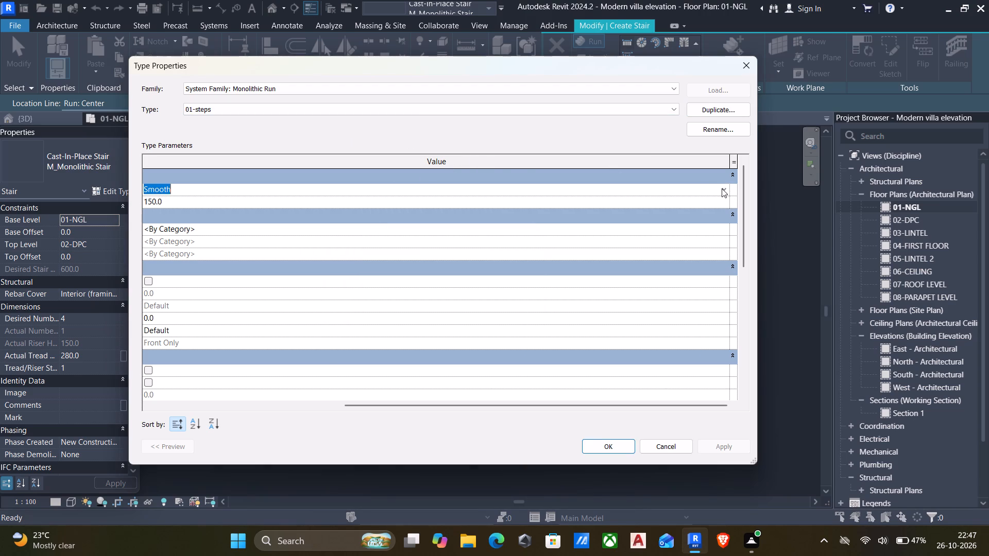
pyautogui.click(721, 188)
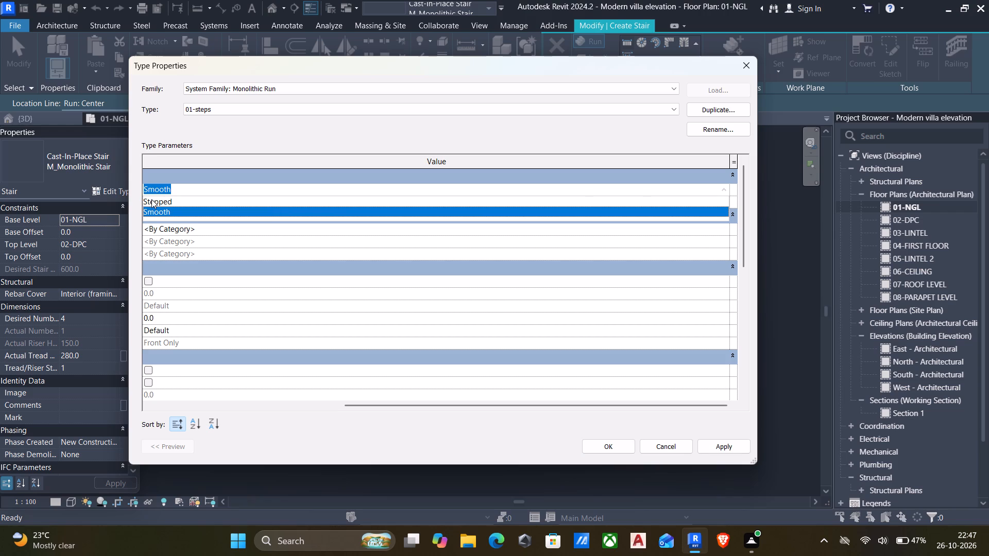
pyautogui.click(152, 200)
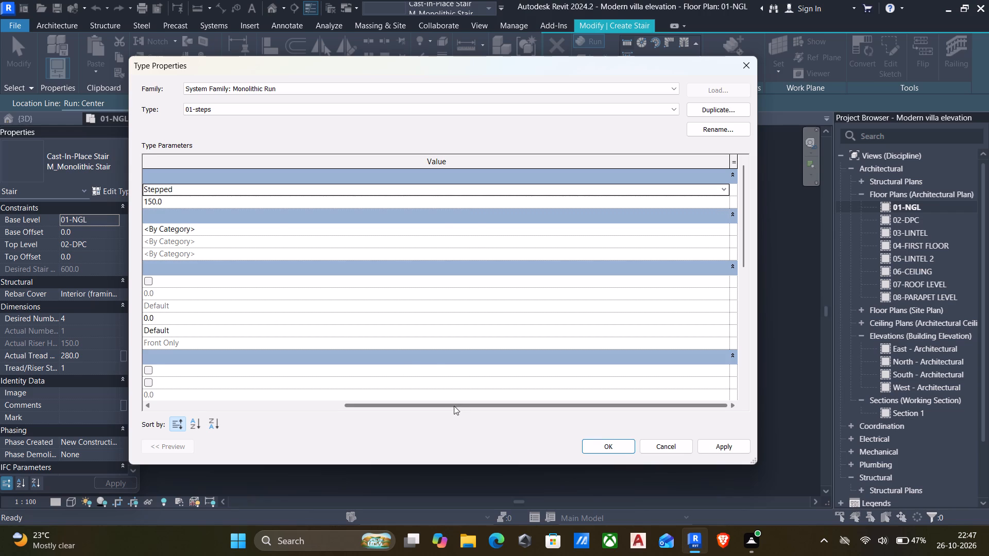
pyautogui.moveTo(452, 405); pyautogui.dragTo(258, 399)
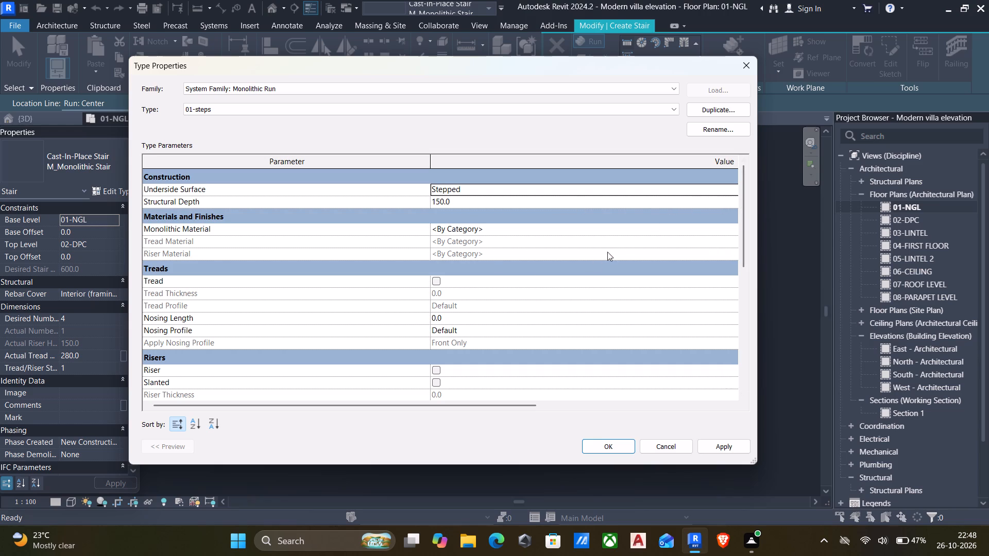
pyautogui.moveTo(503, 407); pyautogui.dragTo(690, 398)
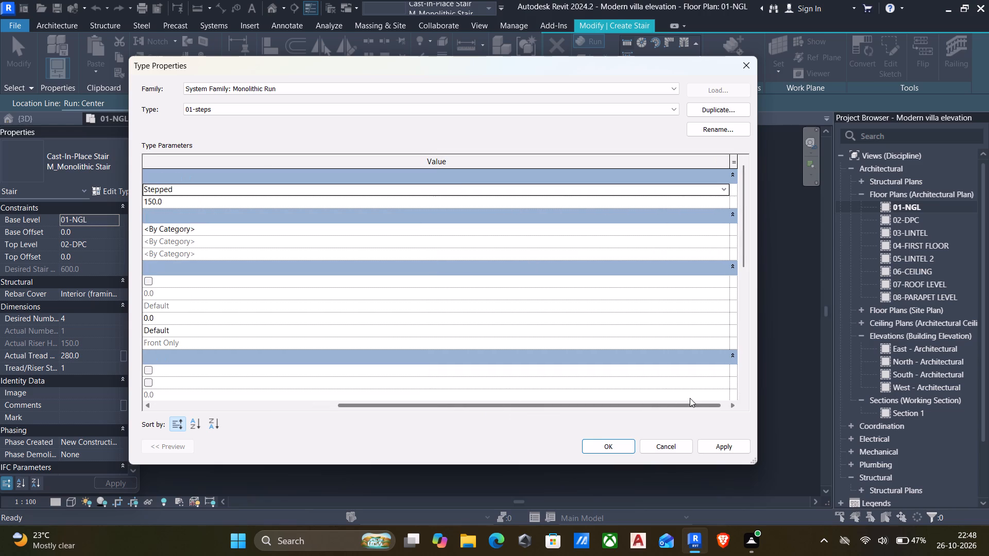
pyautogui.moveTo(690, 398); pyautogui.dragTo(749, 399)
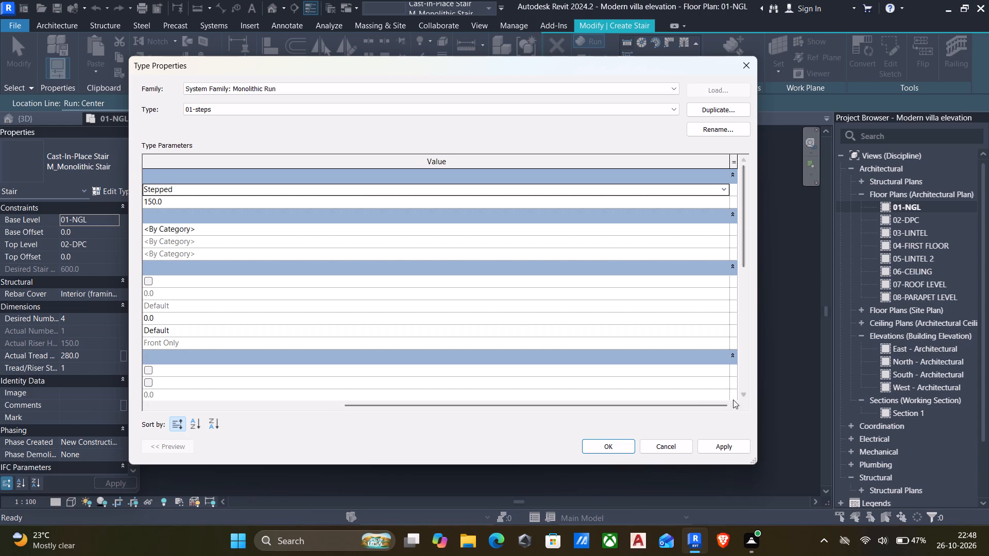
pyautogui.click(713, 442)
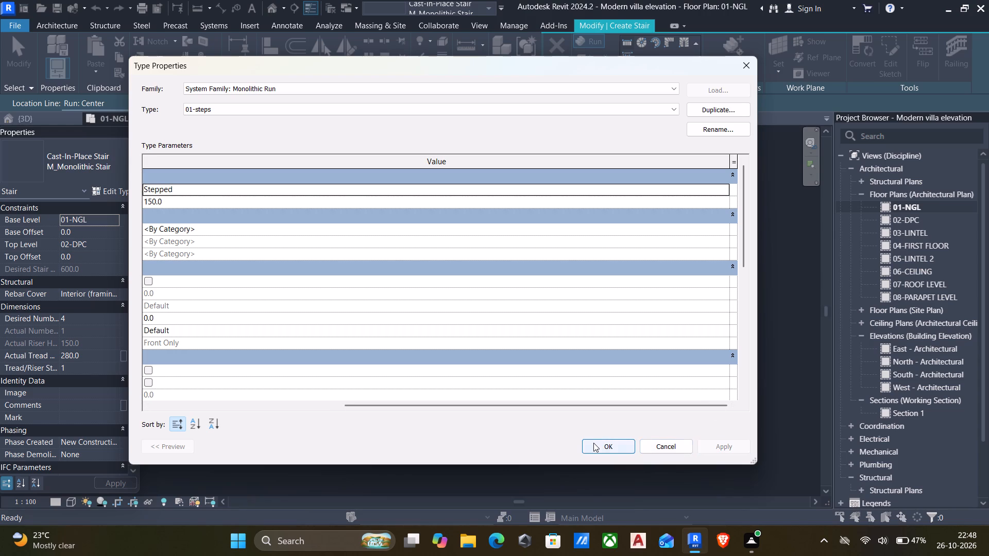
pyautogui.click(593, 443)
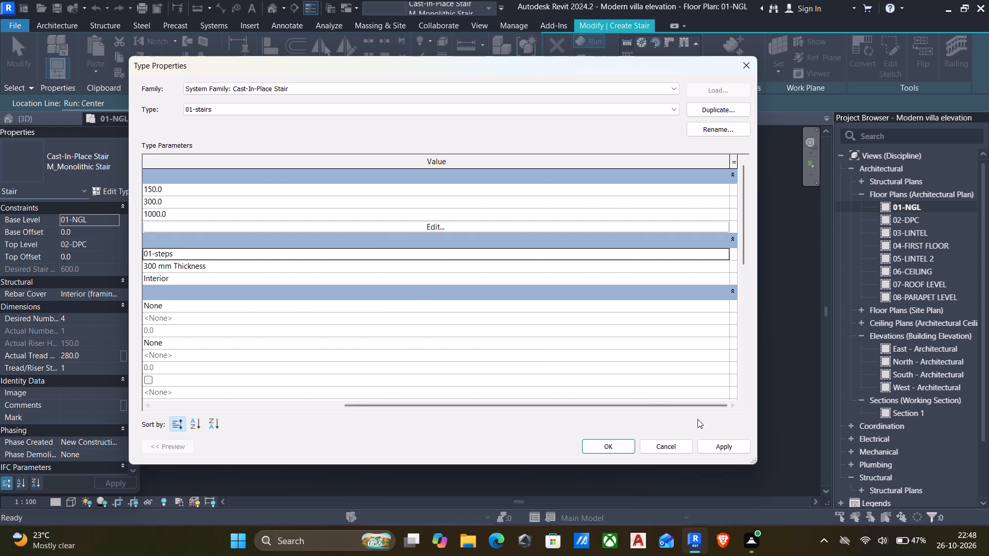
pyautogui.click(715, 442)
pyautogui.click(612, 445)
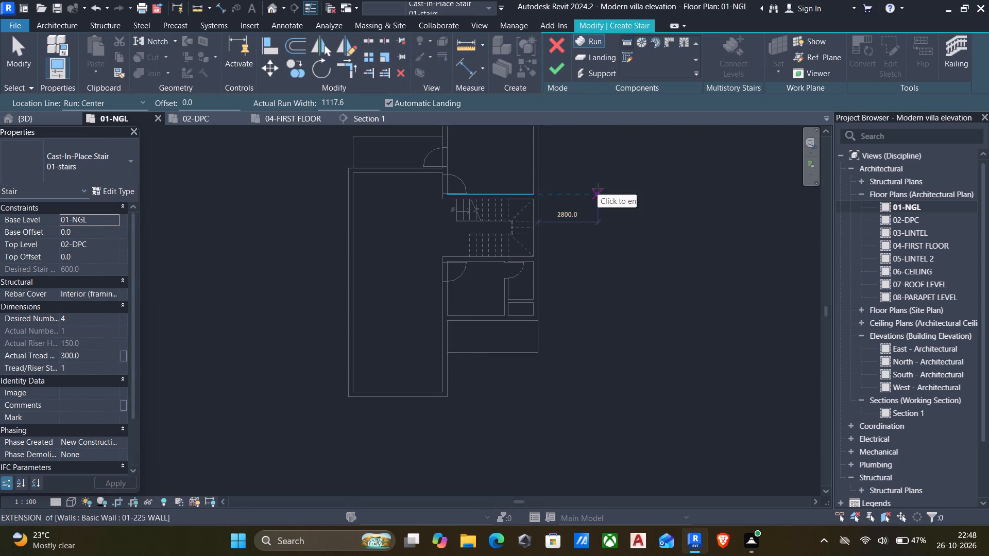
# Begin a sketched run and draw a boundary line about 900 mm long down the wall face from its intersection with the 01-floor slab edge.
pyautogui.click(625, 59)
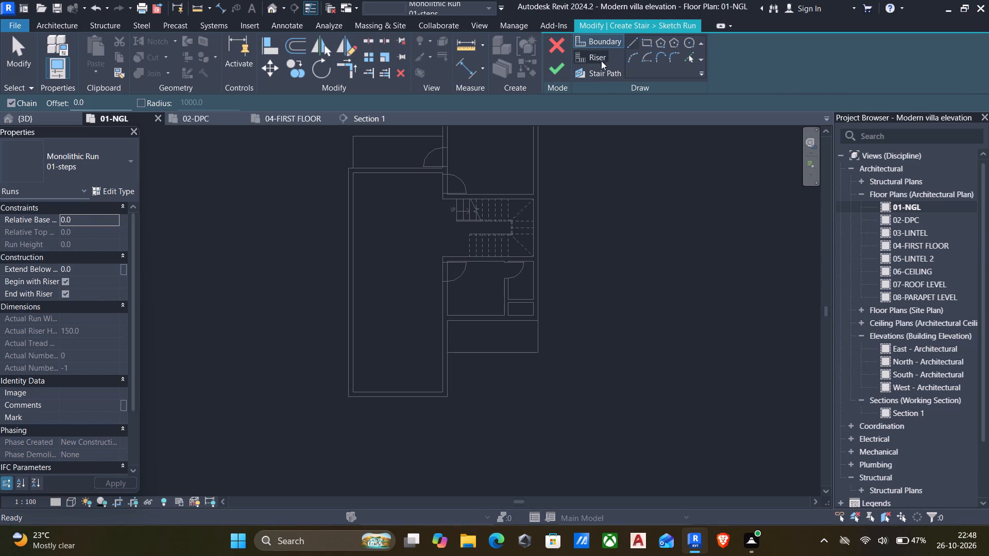
pyautogui.scroll(4, 463, 354)
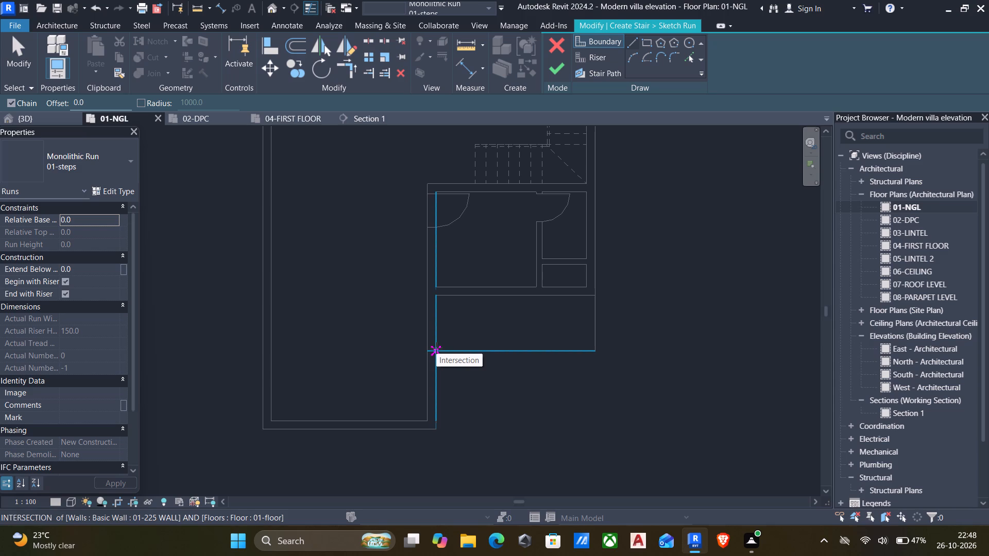
pyautogui.scroll(4, 436, 348)
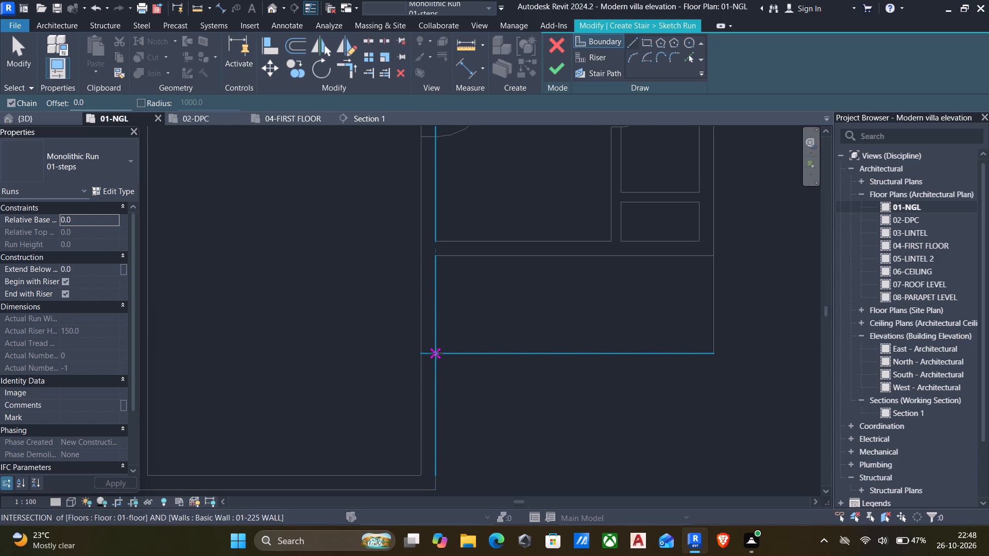
pyautogui.click(437, 353)
pyautogui.click(436, 411)
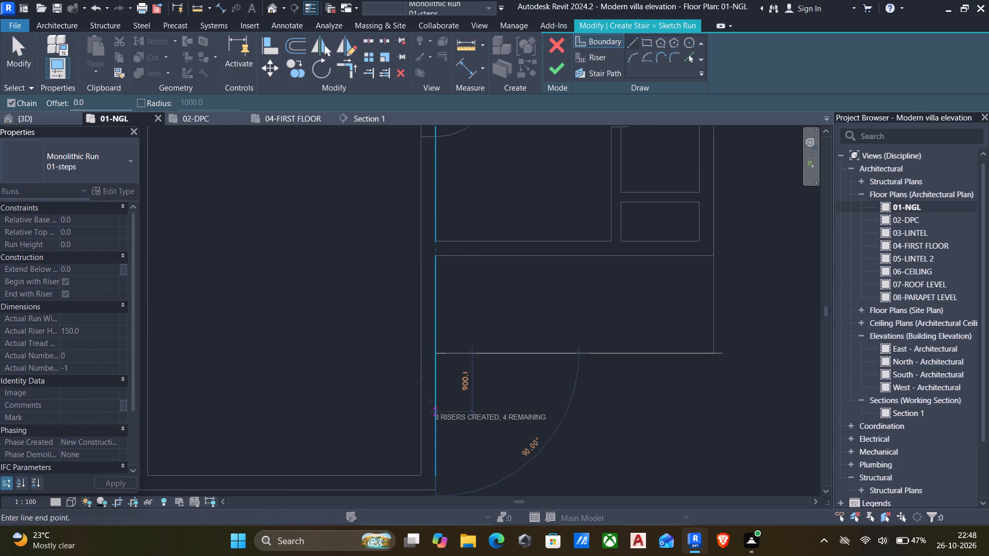
pyautogui.press('Escape')
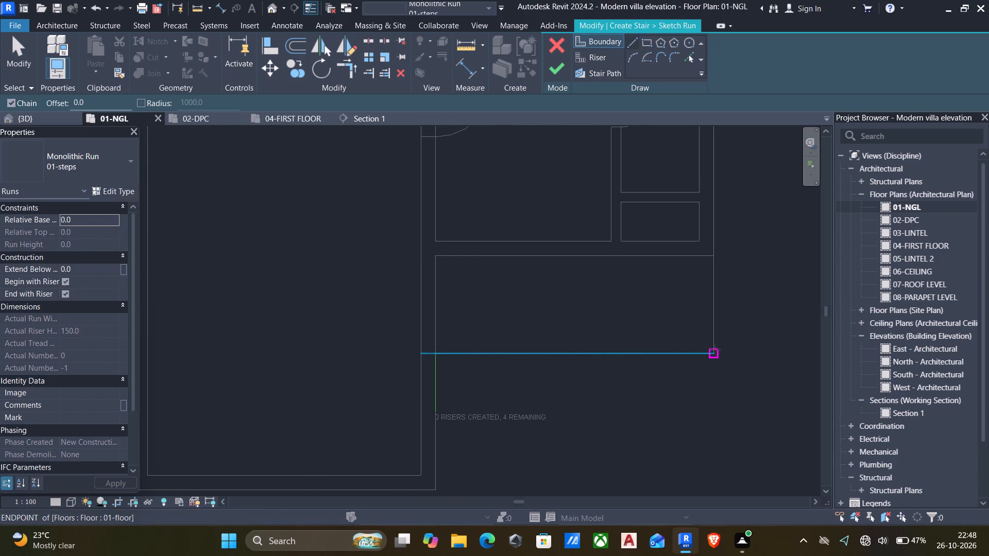
# Draw a second boundary line about 900 mm long outward from the opposite end of the 01-floor slab edge.
pyautogui.click(715, 350)
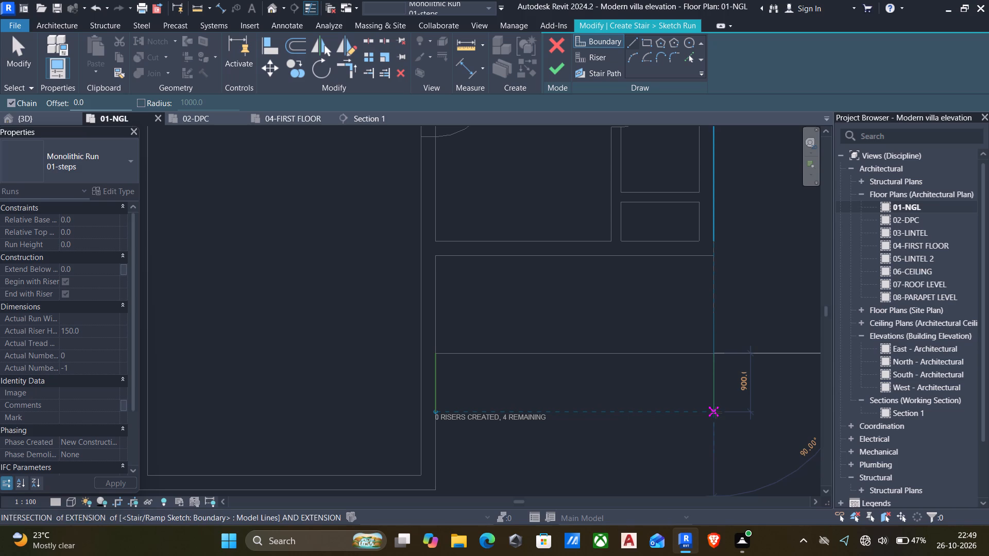
pyautogui.click(716, 412)
pyautogui.press('Escape')
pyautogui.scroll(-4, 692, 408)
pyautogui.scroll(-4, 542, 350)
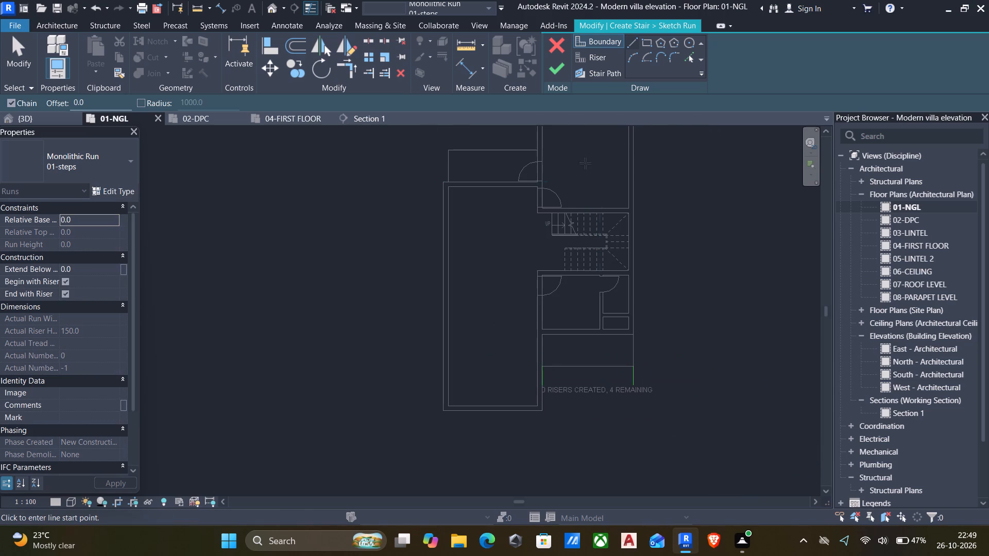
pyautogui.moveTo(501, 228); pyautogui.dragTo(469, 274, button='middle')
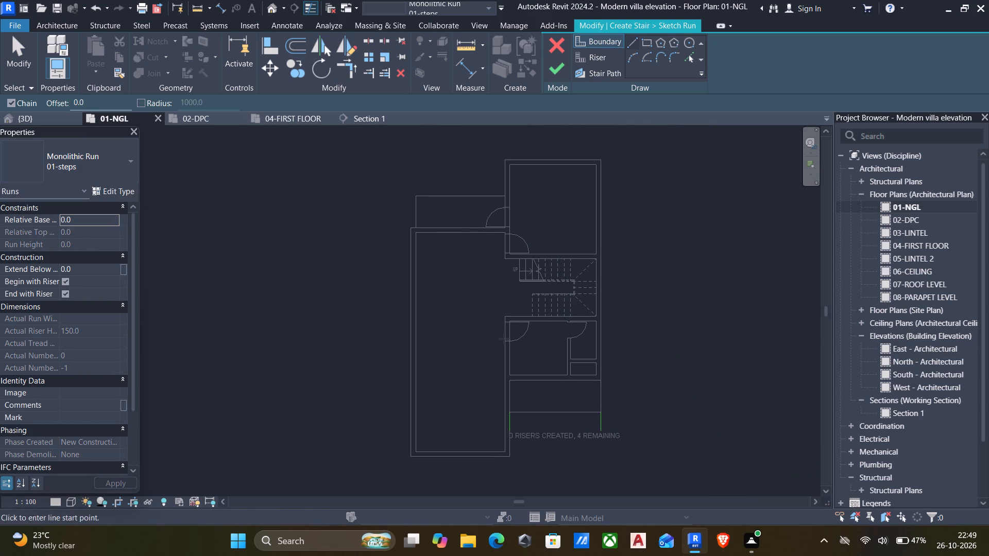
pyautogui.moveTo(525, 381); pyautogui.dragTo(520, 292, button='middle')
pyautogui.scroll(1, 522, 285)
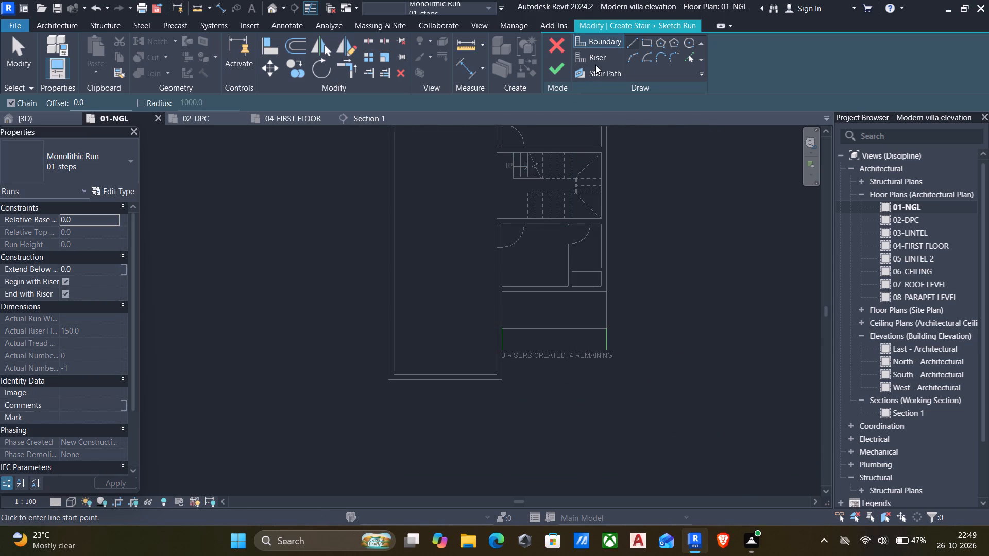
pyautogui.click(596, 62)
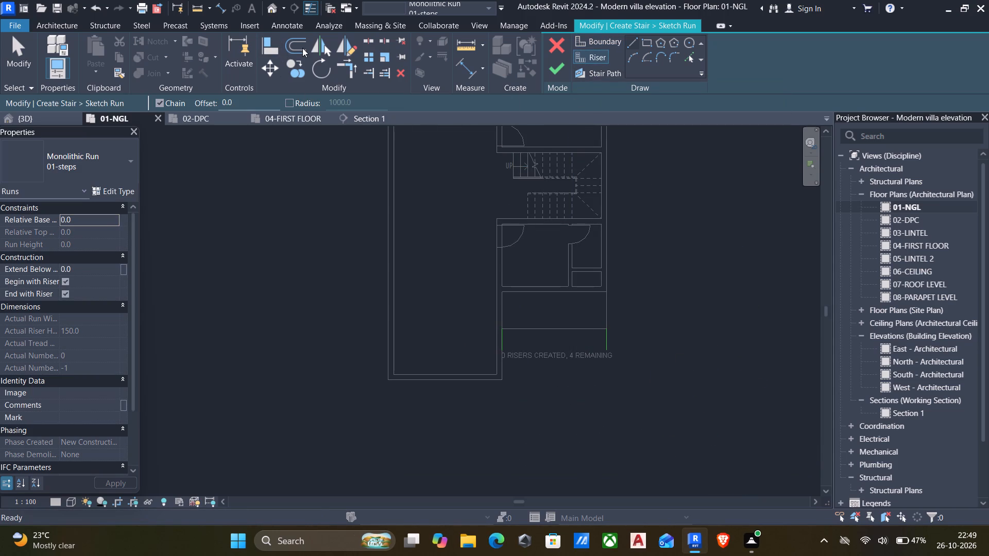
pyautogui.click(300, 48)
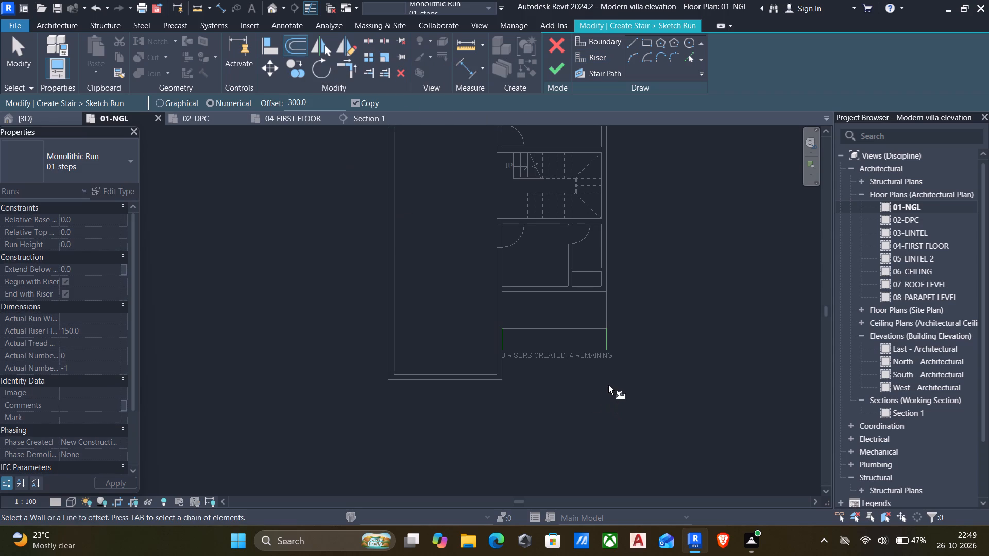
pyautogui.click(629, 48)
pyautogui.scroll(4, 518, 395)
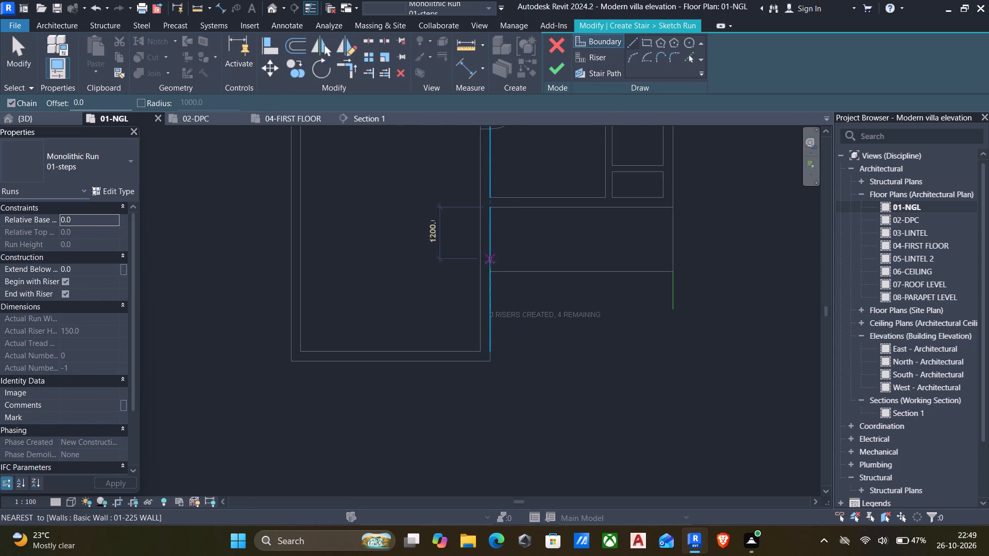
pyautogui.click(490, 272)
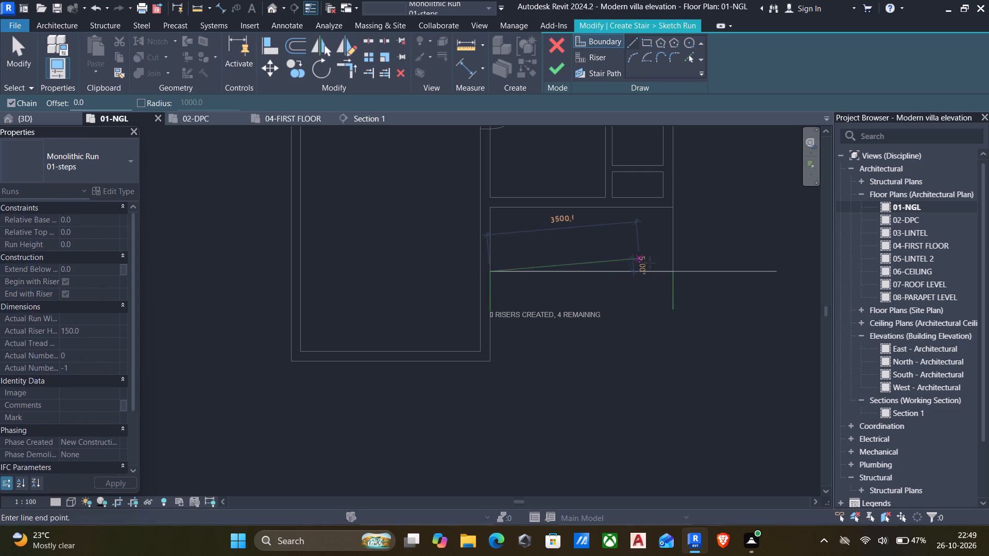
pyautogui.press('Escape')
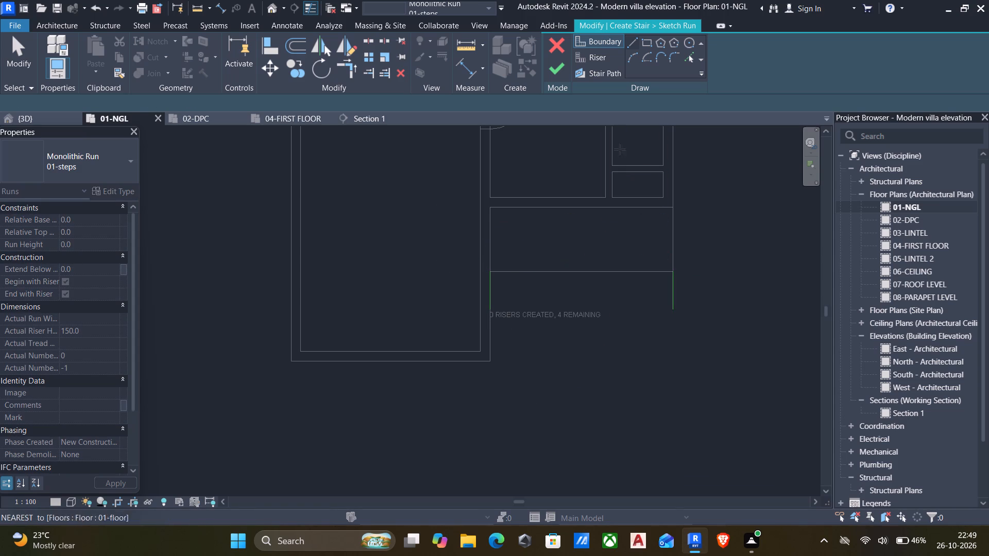
# Sketch a riser along the slab edge between the two boundaries and copy it outward three times at 300 mm offsets.
pyautogui.click(593, 57)
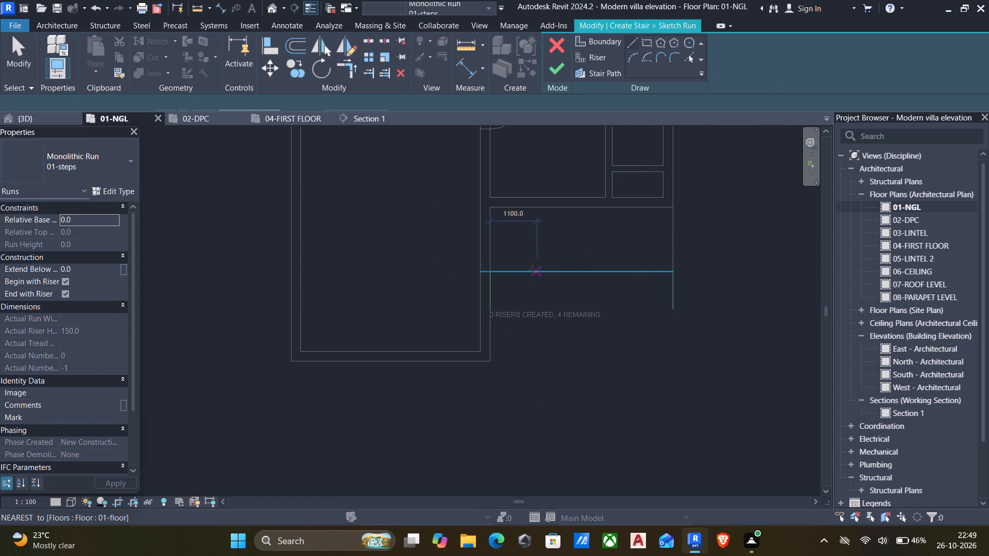
pyautogui.click(491, 272)
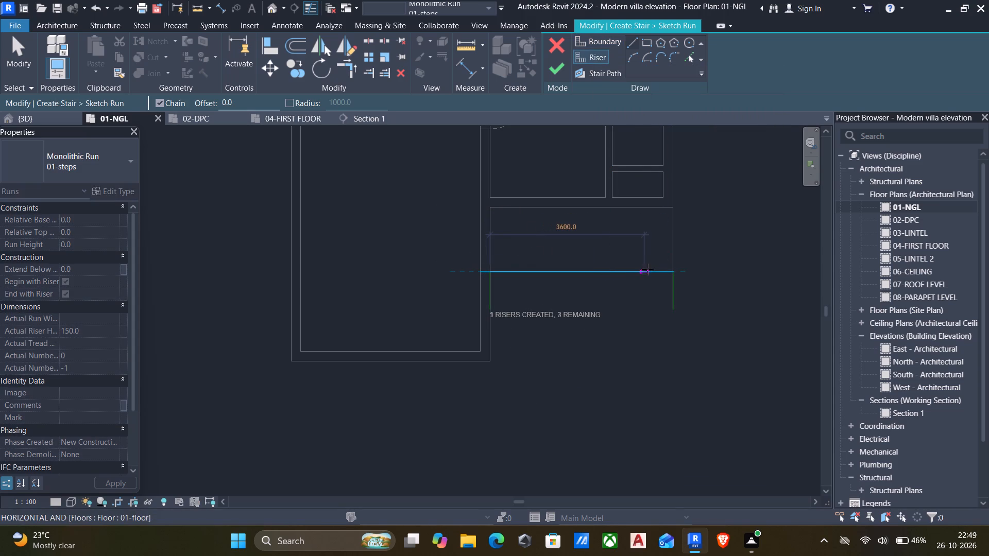
pyautogui.click(670, 273)
pyautogui.press('Escape')
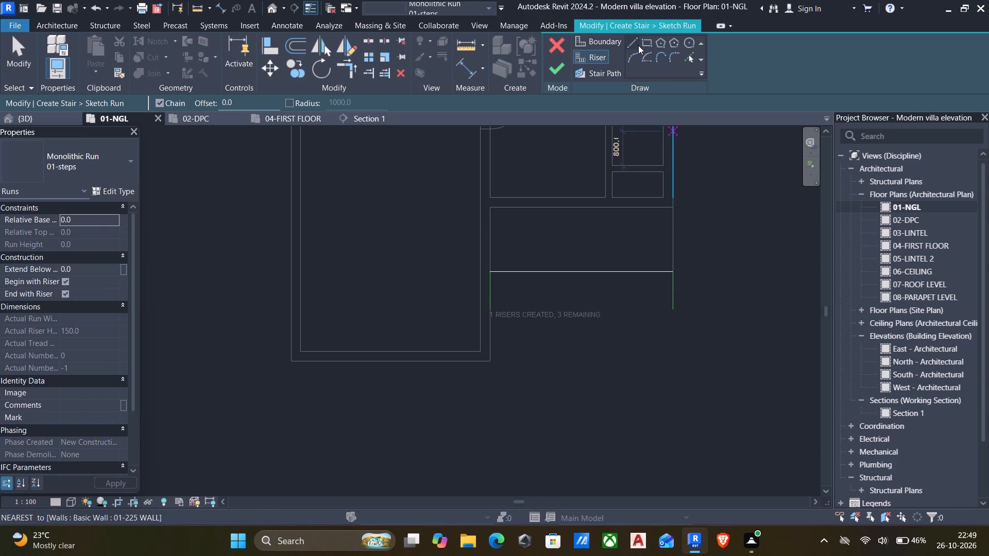
pyautogui.click(292, 45)
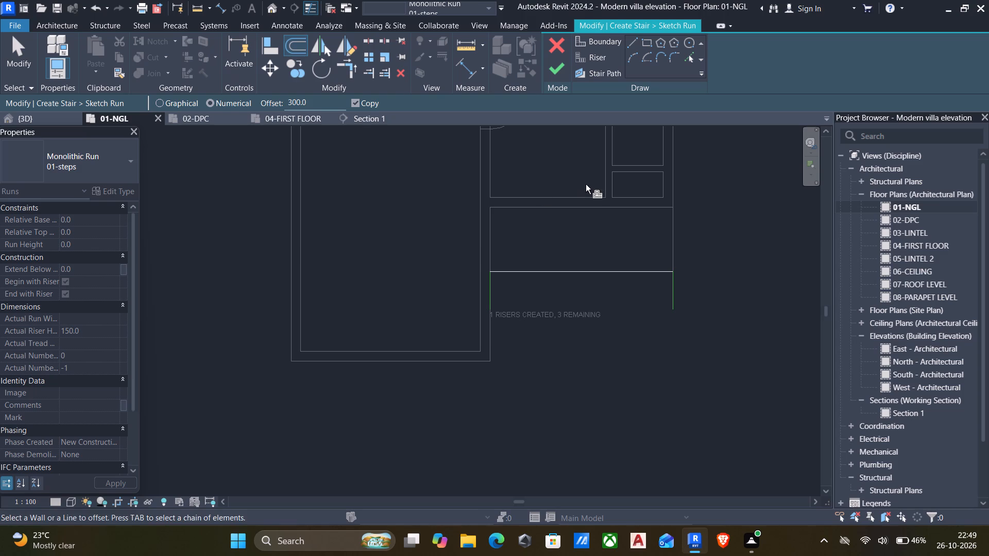
pyautogui.click(587, 274)
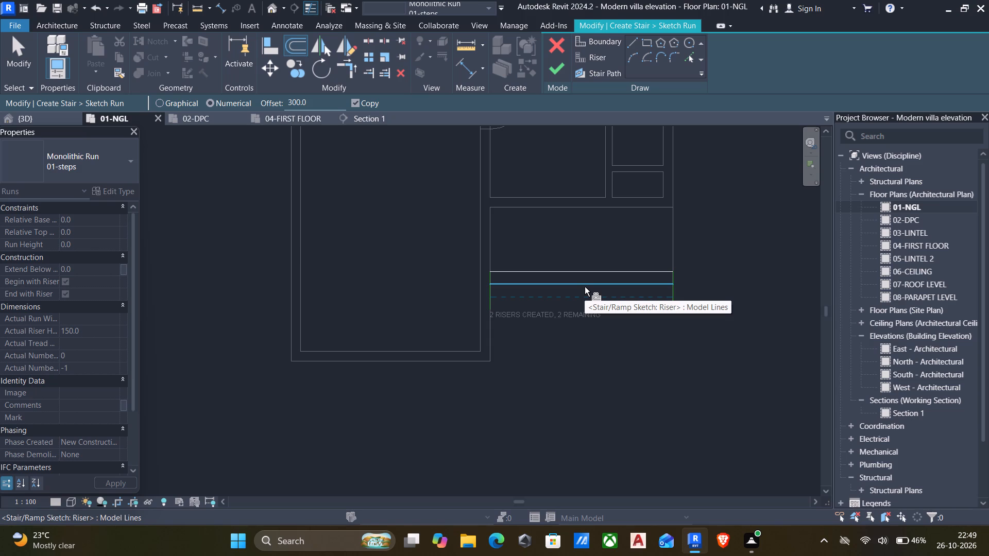
pyautogui.click(585, 287)
pyautogui.click(577, 301)
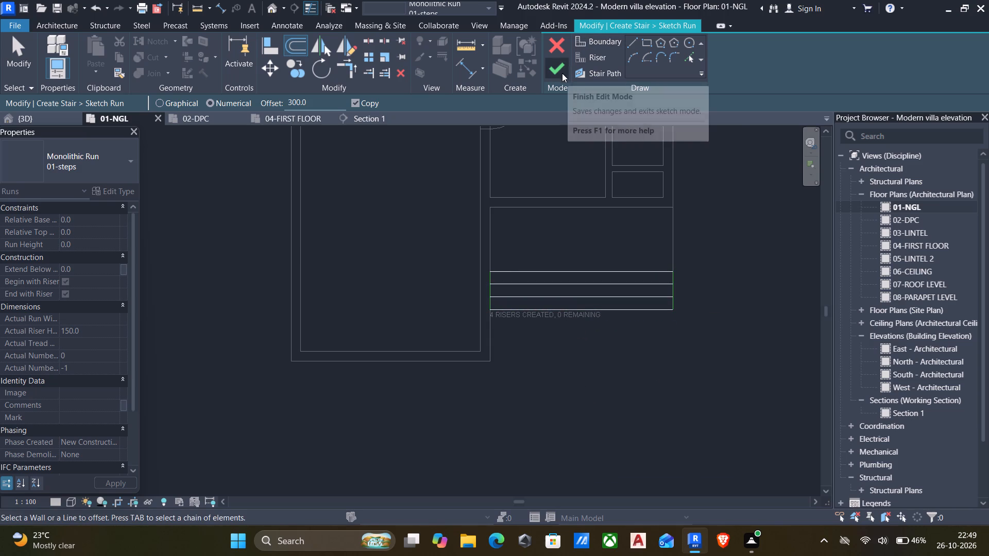
# Sketch the stair path from the outermost riser's midpoint to the slab-edge riser and finish both the run and the stair.
pyautogui.click(599, 72)
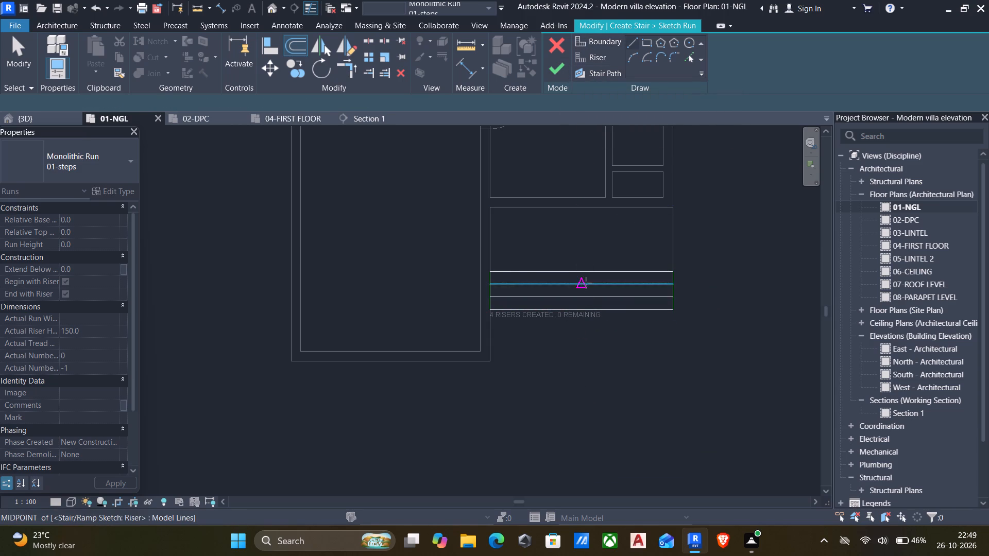
pyautogui.scroll(3, 587, 312)
pyautogui.click(581, 309)
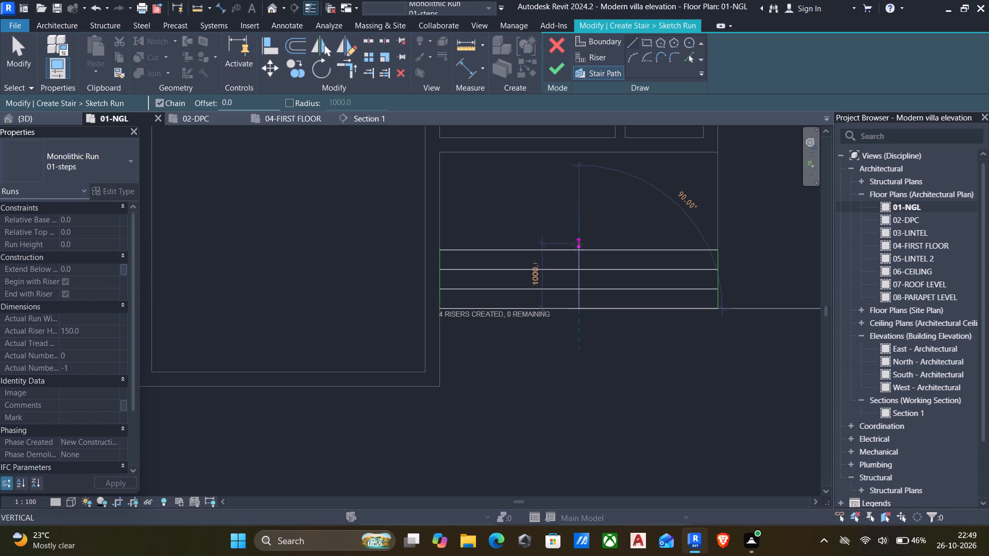
pyautogui.click(579, 247)
pyautogui.press('Escape')
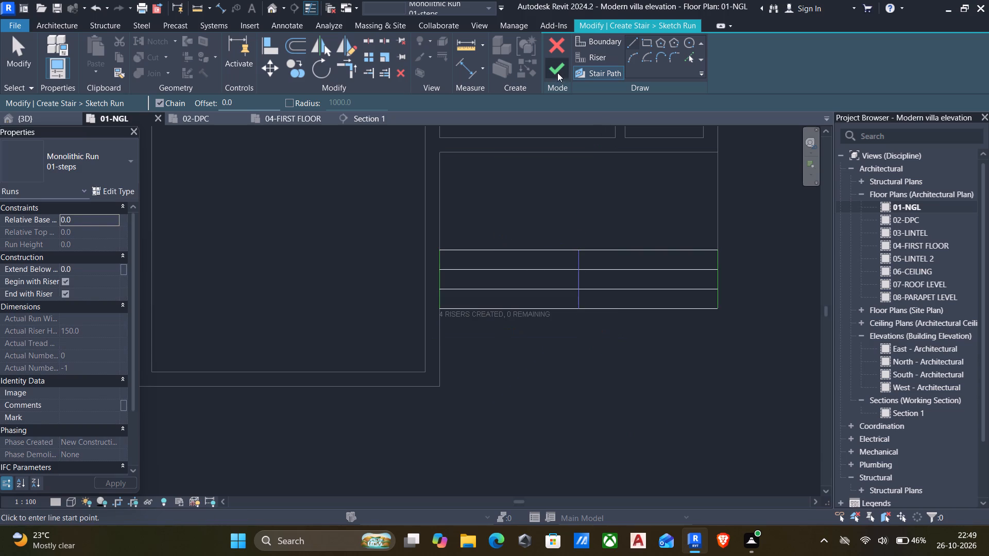
pyautogui.click(557, 73)
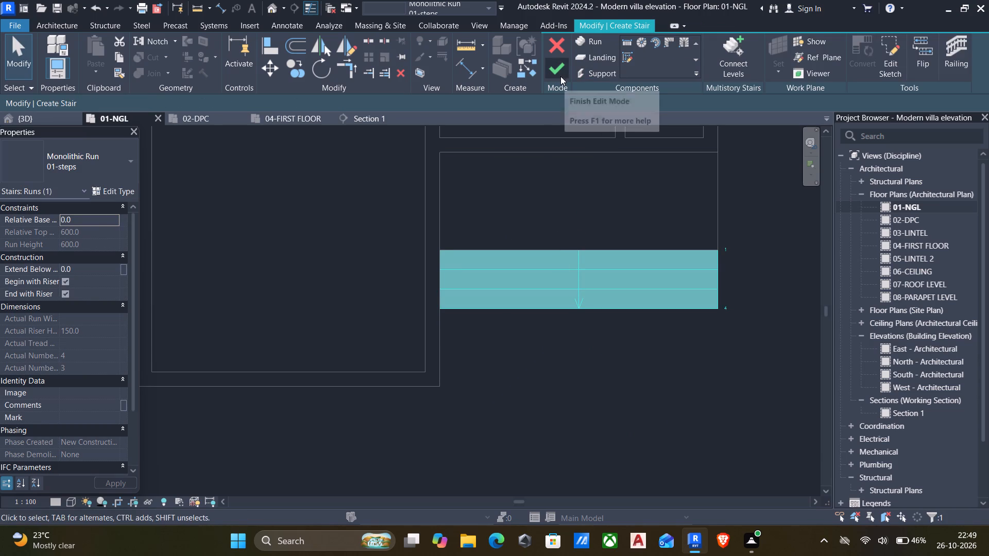
pyautogui.click(560, 76)
# In the 3D view, edit the new 01-stairs entrance stair, flip its direction and finish the edit.
pyautogui.scroll(-4, 580, 292)
pyautogui.scroll(1, 573, 345)
pyautogui.scroll(-3, 571, 354)
pyautogui.moveTo(568, 359); pyautogui.dragTo(553, 347, button='middle')
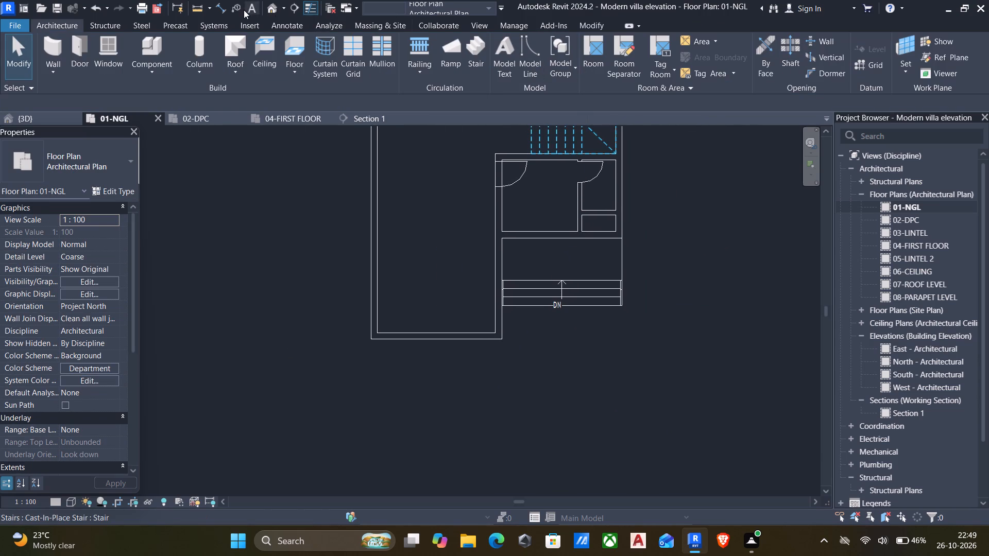
pyautogui.click(270, 6)
pyautogui.scroll(-3, 492, 341)
pyautogui.scroll(4, 521, 408)
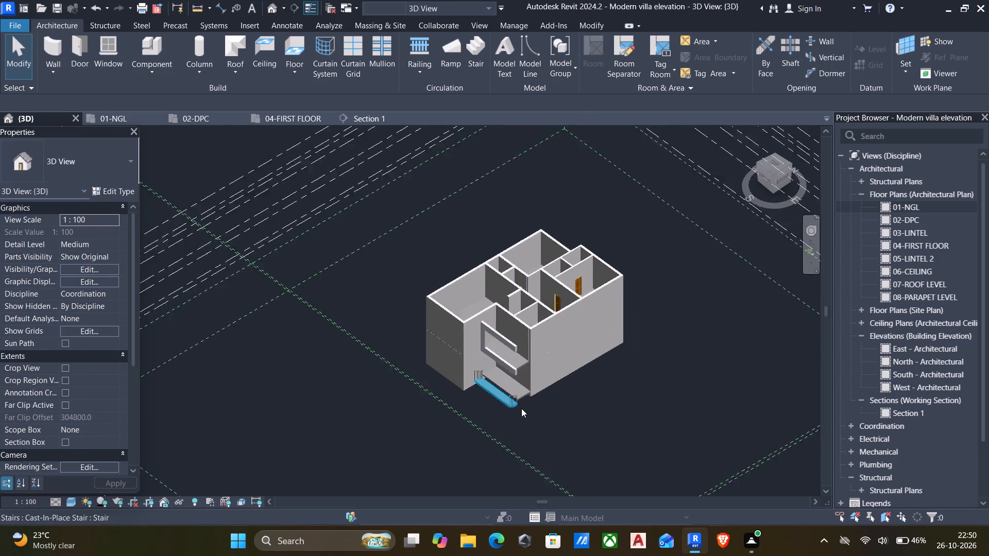
pyautogui.scroll(6, 521, 408)
pyautogui.click(433, 368)
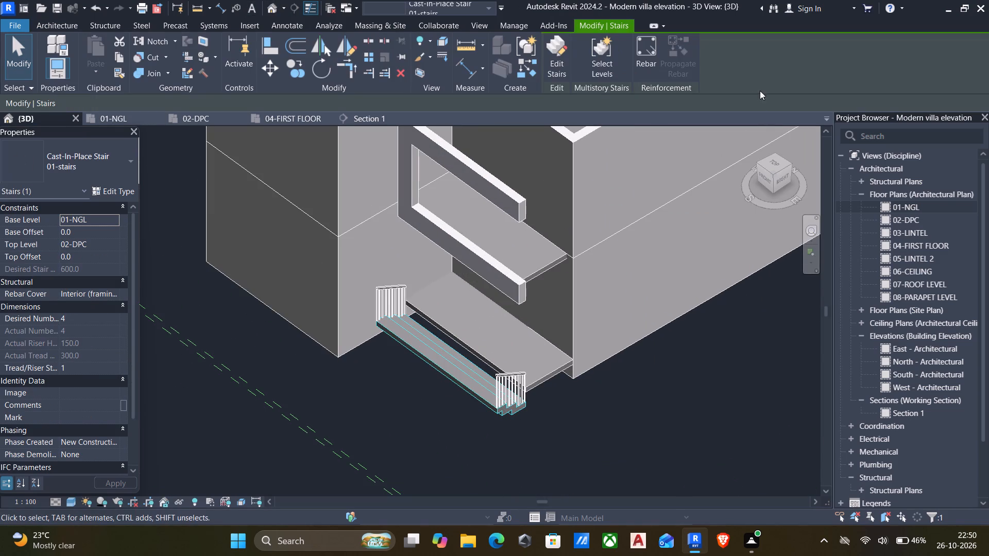
pyautogui.click(550, 59)
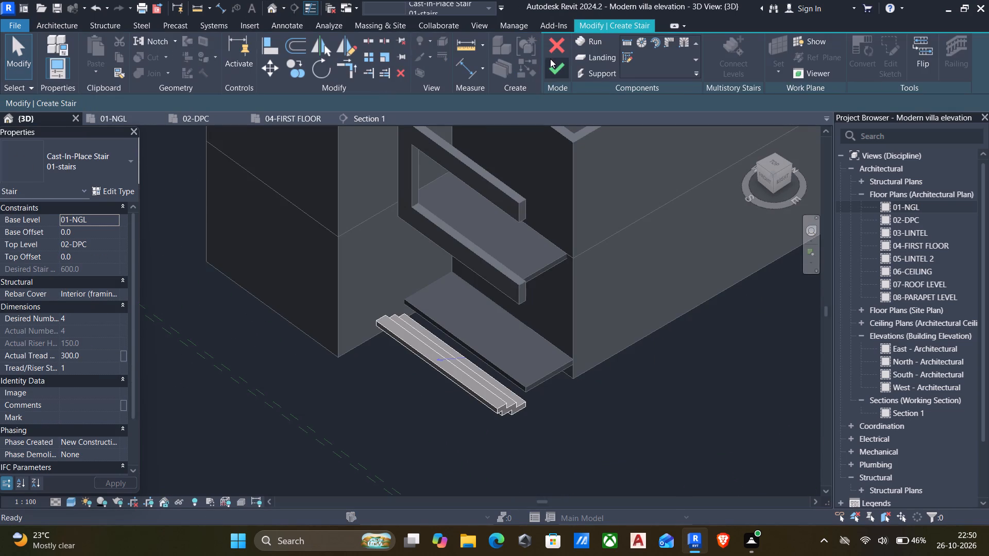
pyautogui.click(920, 55)
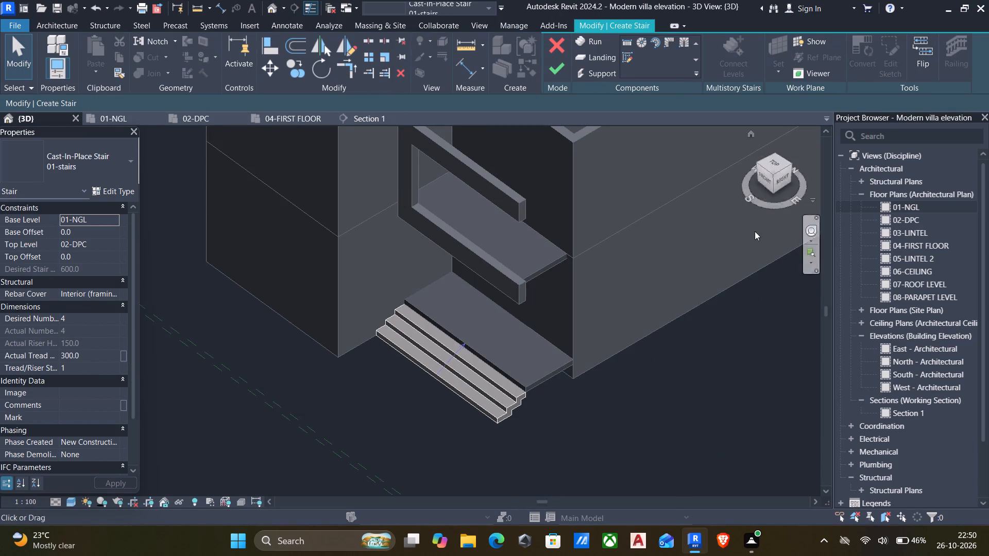
pyautogui.scroll(5, 578, 338)
pyautogui.scroll(-4, 560, 392)
pyautogui.middleClick(550, 405)
pyautogui.moveTo(550, 405); pyautogui.dragTo(588, 243, button='middle')
pyautogui.scroll(6, 498, 342)
pyautogui.scroll(5, 269, 347)
pyautogui.scroll(1, 464, 336)
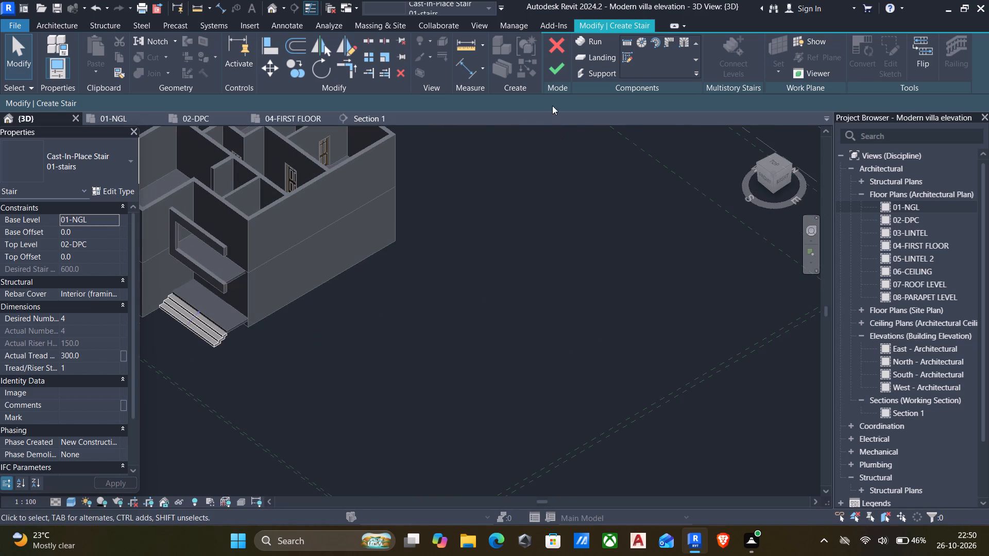
pyautogui.click(559, 69)
# Delete the two rectangular handrails at both ends of the entrance steps.
pyautogui.scroll(-4, 429, 320)
pyautogui.moveTo(428, 321); pyautogui.dragTo(485, 315, button='middle')
pyautogui.scroll(5, 410, 315)
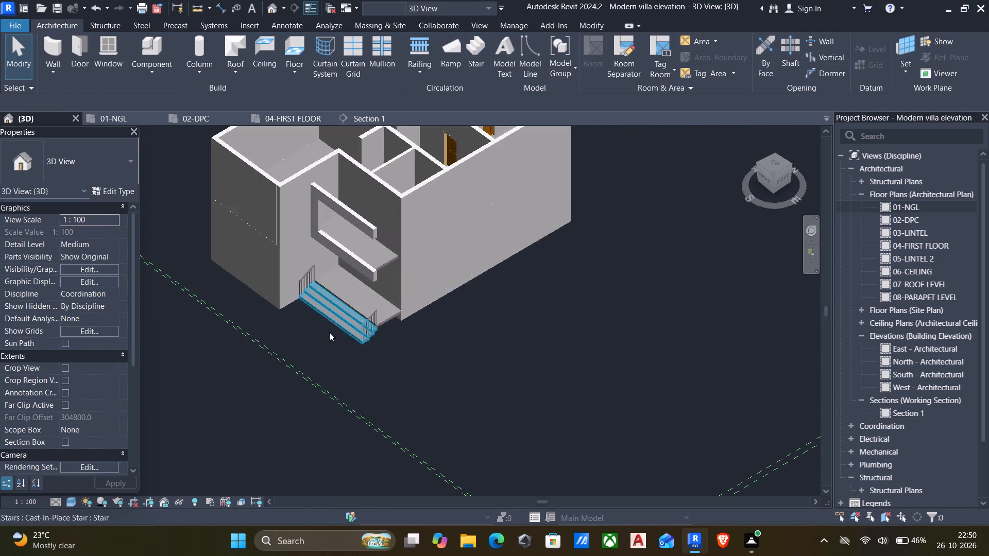
pyautogui.scroll(5, 313, 344)
pyautogui.scroll(4, 380, 324)
pyautogui.click(424, 297)
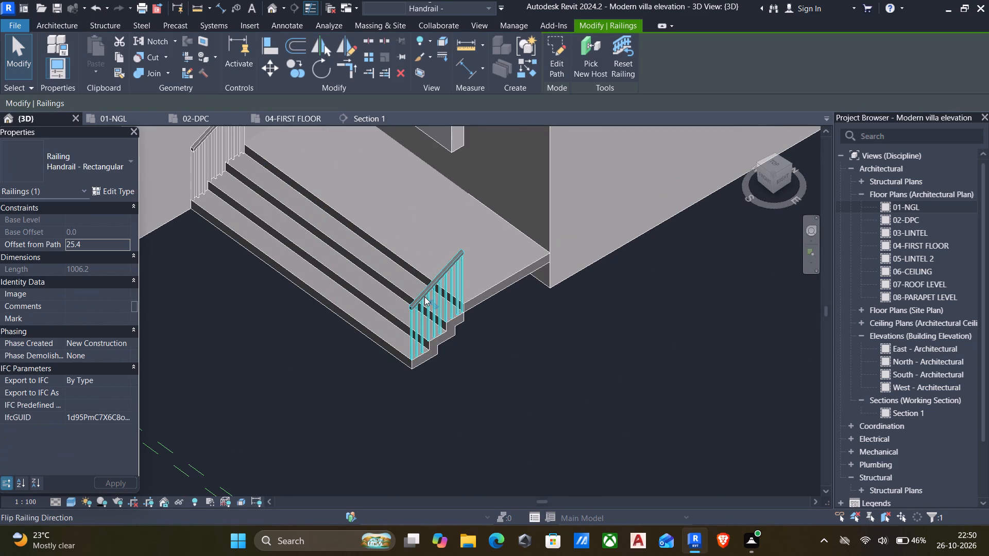
pyautogui.press('Delete')
pyautogui.click(200, 150)
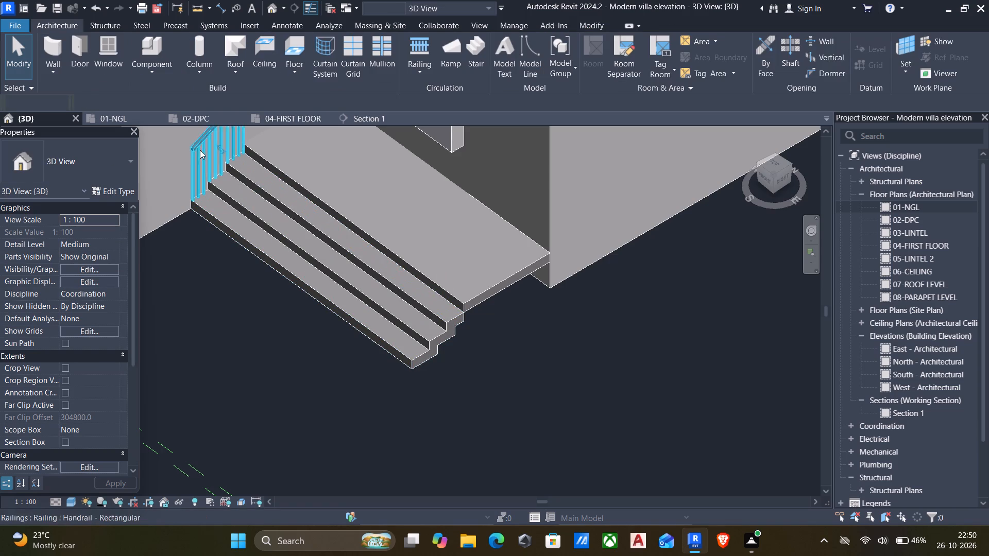
pyautogui.press('Delete')
# Examine the entrance steps' stepped underside and their junction with the slab from several 3D angles.
pyautogui.scroll(-4, 533, 426)
pyautogui.keyDown('shift'); pyautogui.moveTo(531, 426); pyautogui.dragTo(514, 283, button='middle'); pyautogui.keyUp('shift')
pyautogui.scroll(-1, 468, 422)
pyautogui.moveTo(467, 424); pyautogui.dragTo(484, 254, button='middle')
pyautogui.scroll(6, 475, 361)
pyautogui.scroll(5, 552, 308)
pyautogui.scroll(-1, 529, 373)
pyautogui.moveTo(526, 374); pyautogui.dragTo(518, 374, button='middle')
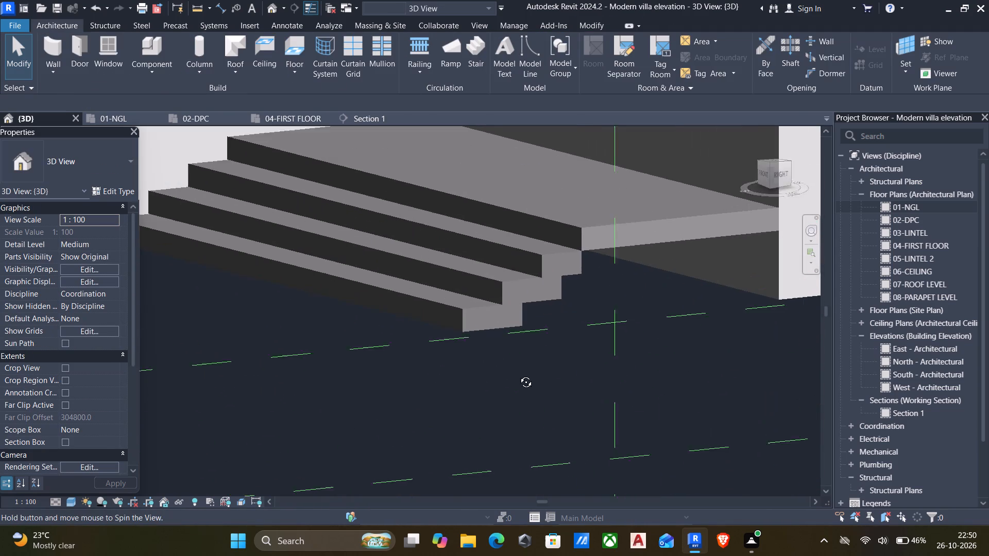
pyautogui.moveTo(518, 374); pyautogui.dragTo(526, 362, button='middle')
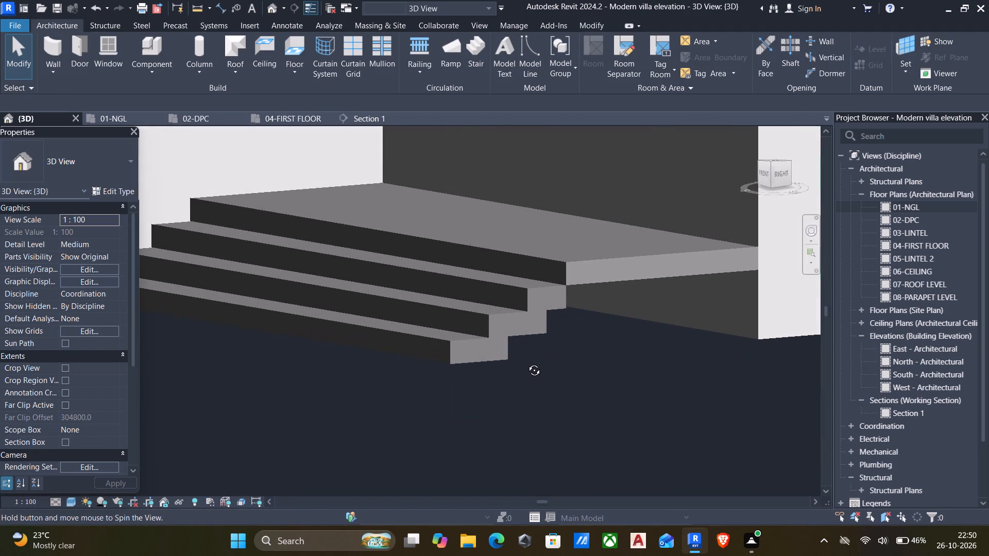
pyautogui.moveTo(526, 362); pyautogui.dragTo(501, 395, button='middle')
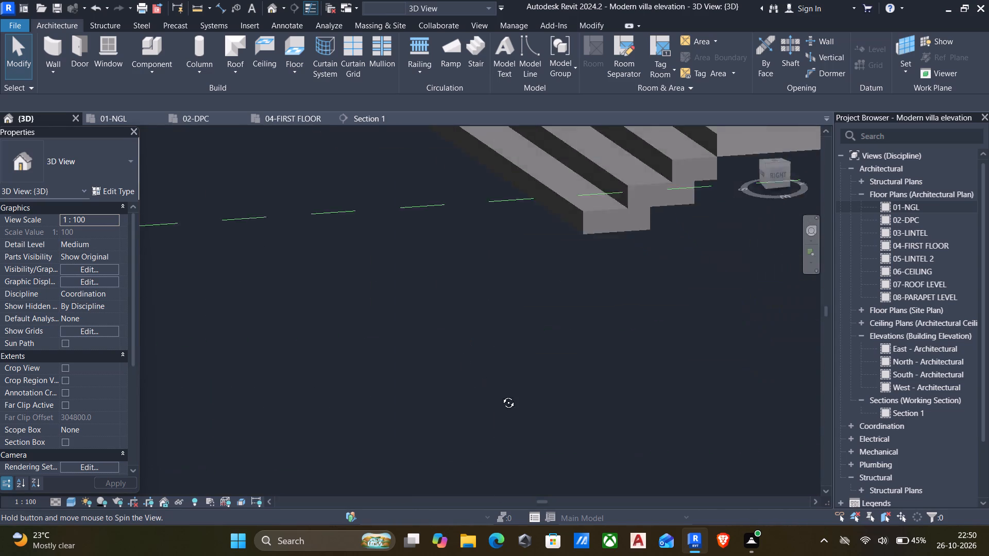
pyautogui.moveTo(501, 395); pyautogui.dragTo(559, 419, button='middle')
pyautogui.scroll(-4, 543, 377)
pyautogui.moveTo(471, 380); pyautogui.dragTo(503, 386, button='middle')
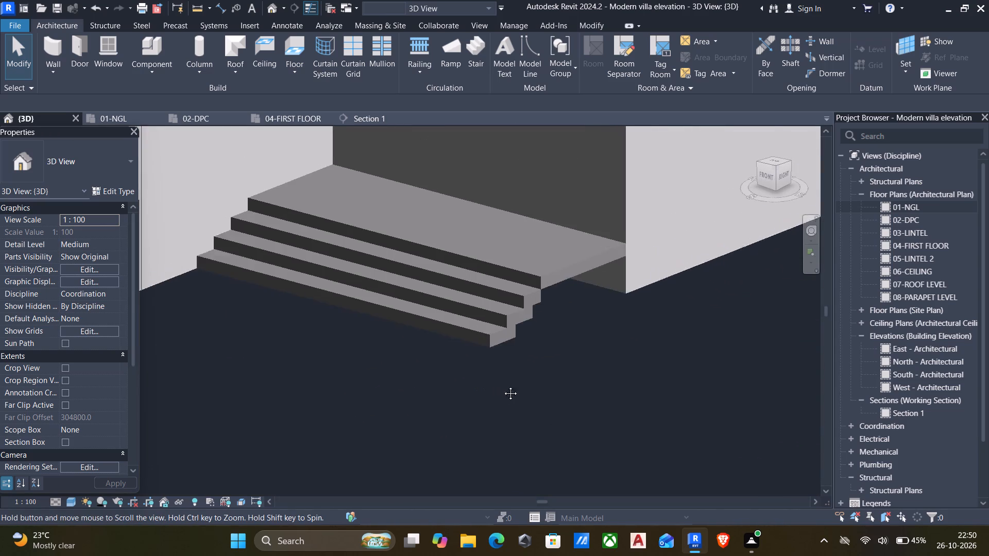
pyautogui.moveTo(503, 386); pyautogui.dragTo(577, 410, button='middle')
pyautogui.scroll(-3, 525, 374)
pyautogui.keyDown('shift'); pyautogui.moveTo(525, 379); pyautogui.dragTo(524, 404, button='middle'); pyautogui.keyUp('shift')
pyautogui.keyDown('shift'); pyautogui.scroll(-2, 524, 404); pyautogui.keyUp('shift')
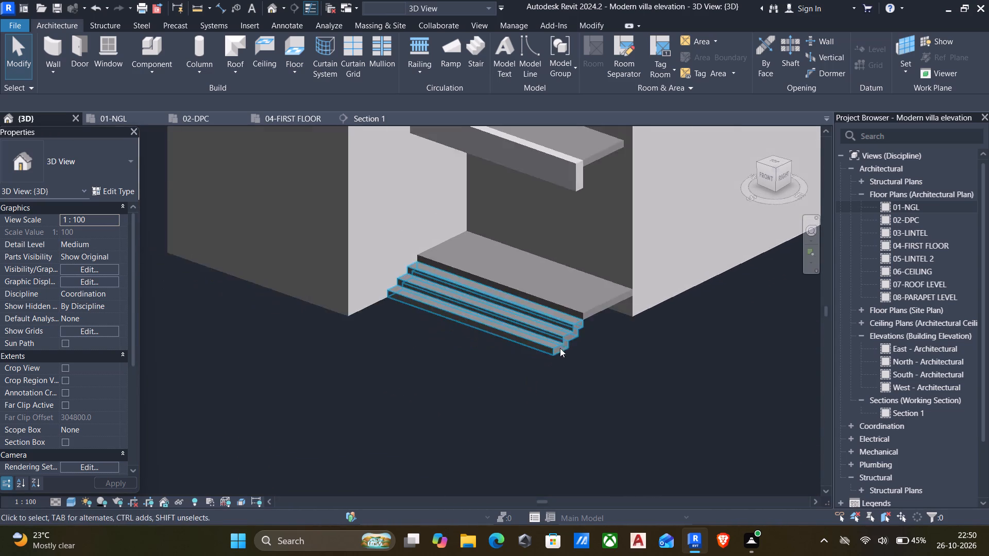
pyautogui.scroll(-5, 561, 338)
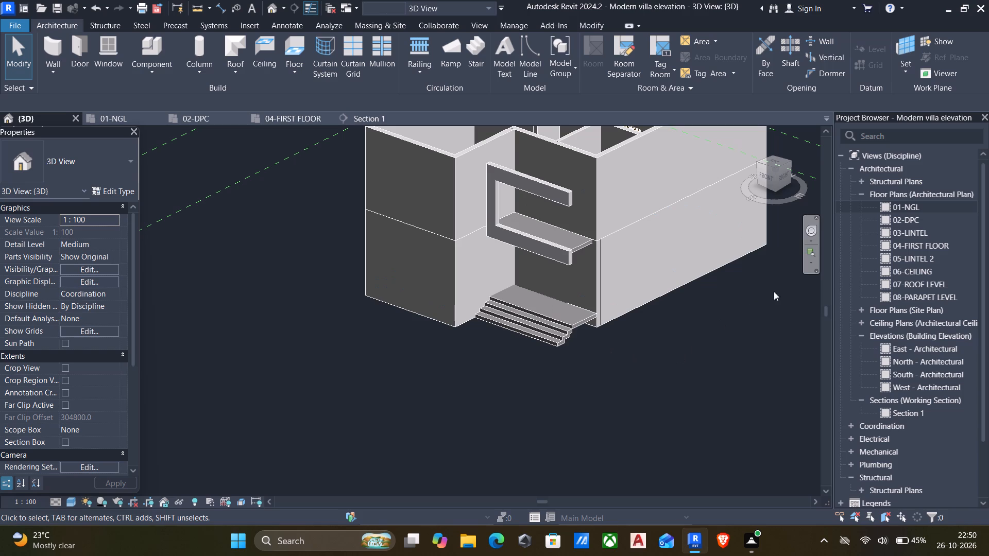
# Open the 01-NGL floor plan.
pyautogui.doubleClick(884, 206)
pyautogui.scroll(-1, 558, 382)
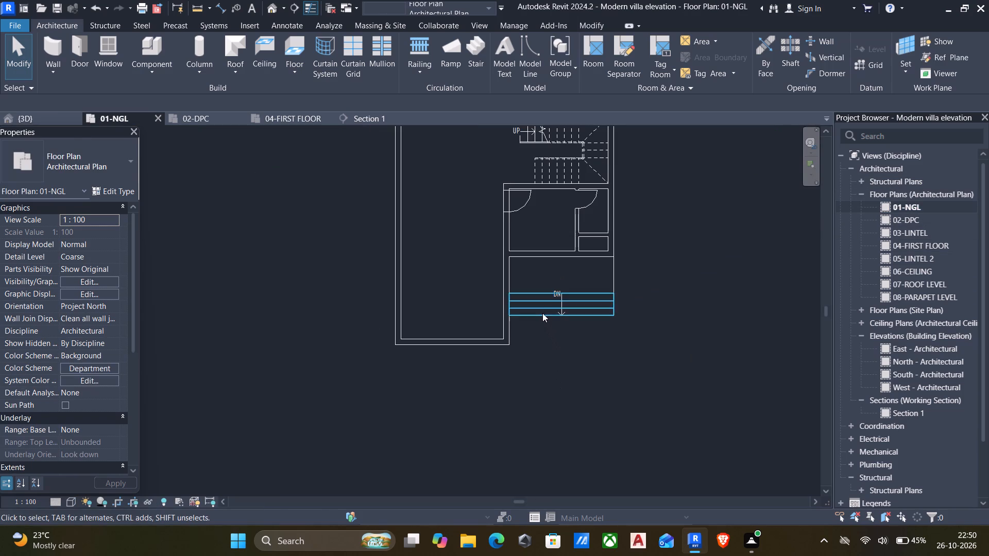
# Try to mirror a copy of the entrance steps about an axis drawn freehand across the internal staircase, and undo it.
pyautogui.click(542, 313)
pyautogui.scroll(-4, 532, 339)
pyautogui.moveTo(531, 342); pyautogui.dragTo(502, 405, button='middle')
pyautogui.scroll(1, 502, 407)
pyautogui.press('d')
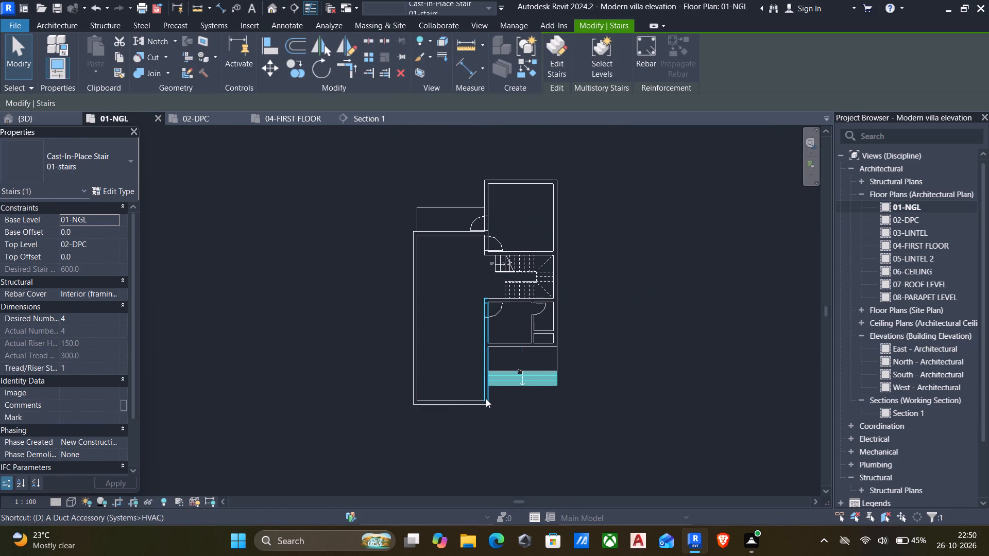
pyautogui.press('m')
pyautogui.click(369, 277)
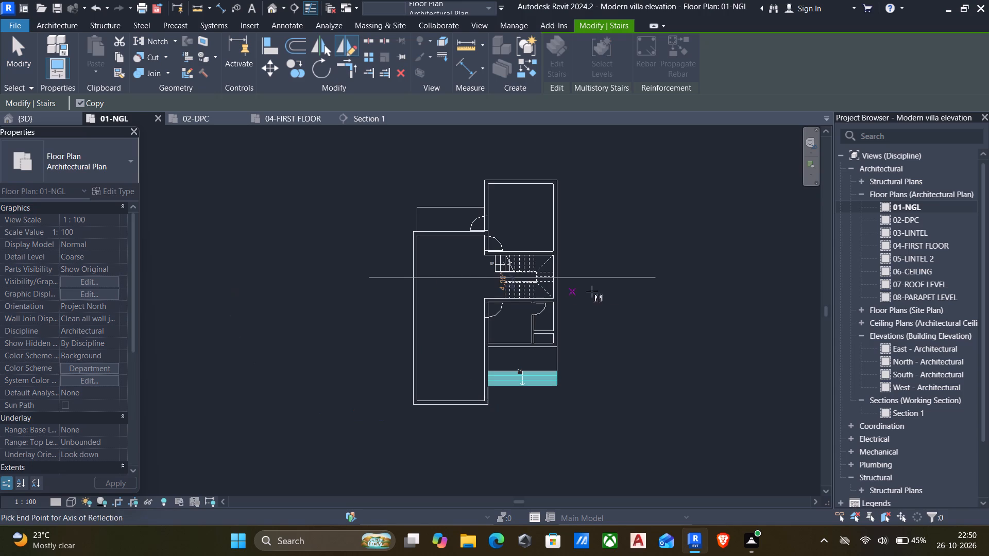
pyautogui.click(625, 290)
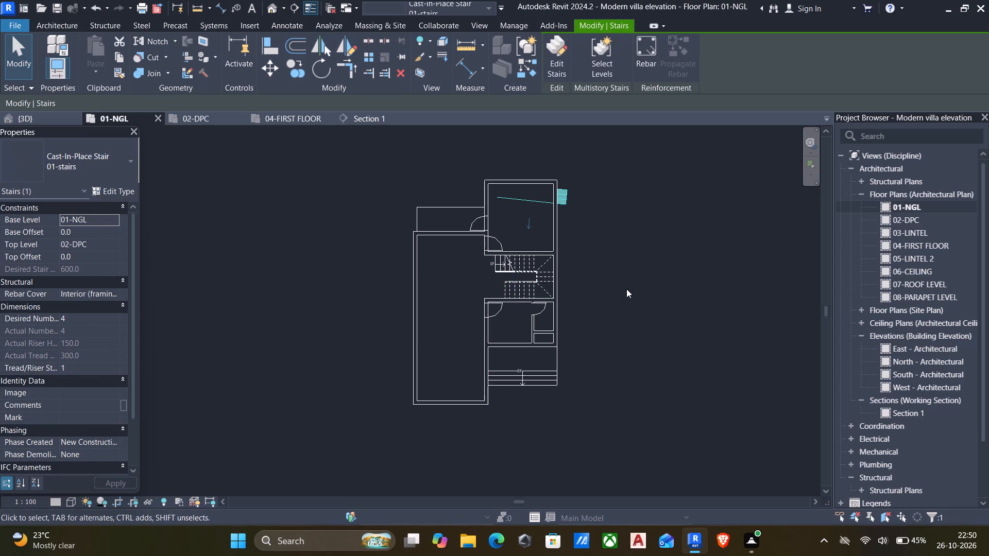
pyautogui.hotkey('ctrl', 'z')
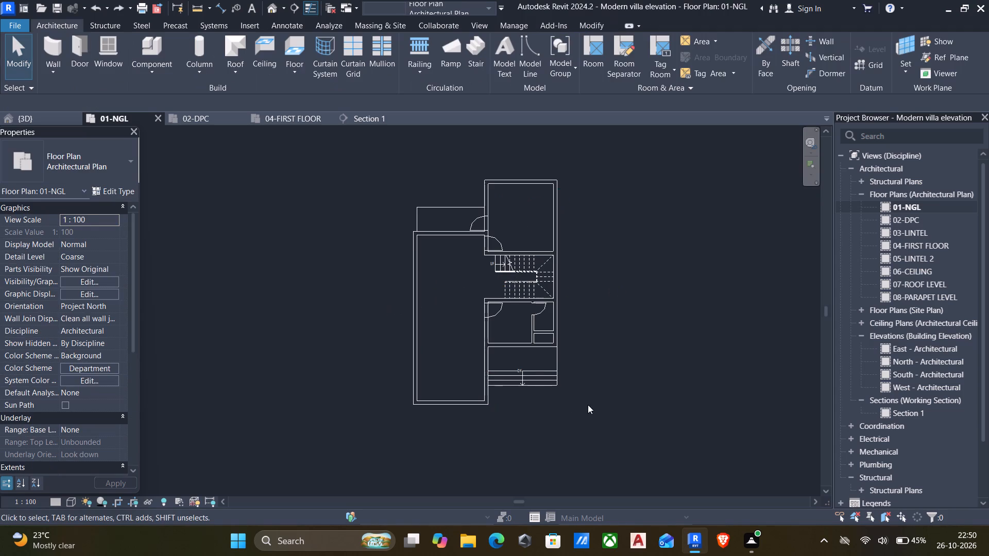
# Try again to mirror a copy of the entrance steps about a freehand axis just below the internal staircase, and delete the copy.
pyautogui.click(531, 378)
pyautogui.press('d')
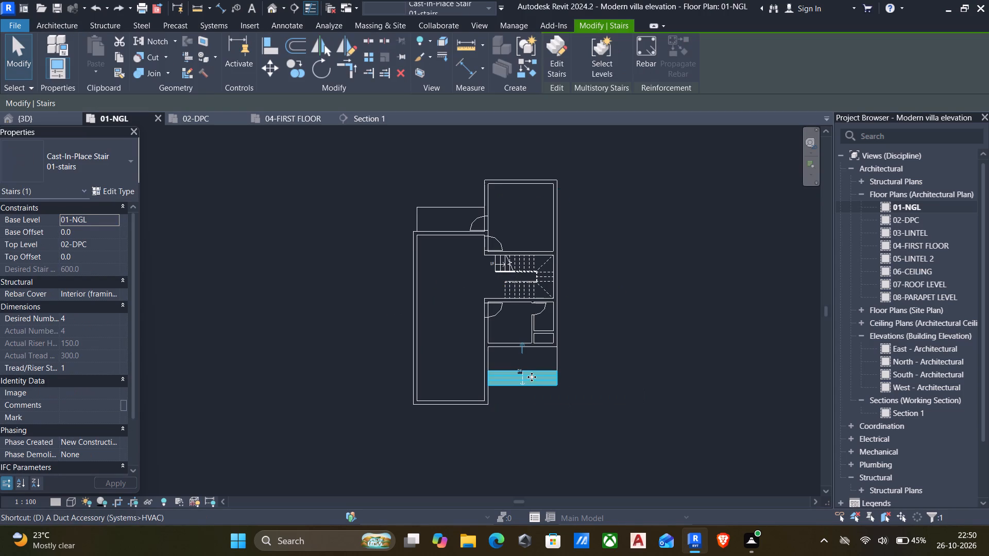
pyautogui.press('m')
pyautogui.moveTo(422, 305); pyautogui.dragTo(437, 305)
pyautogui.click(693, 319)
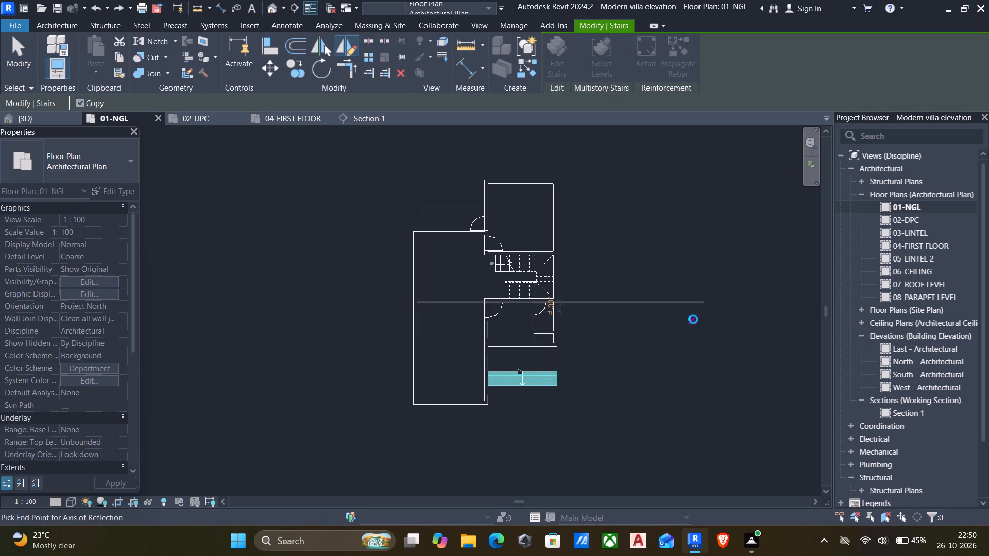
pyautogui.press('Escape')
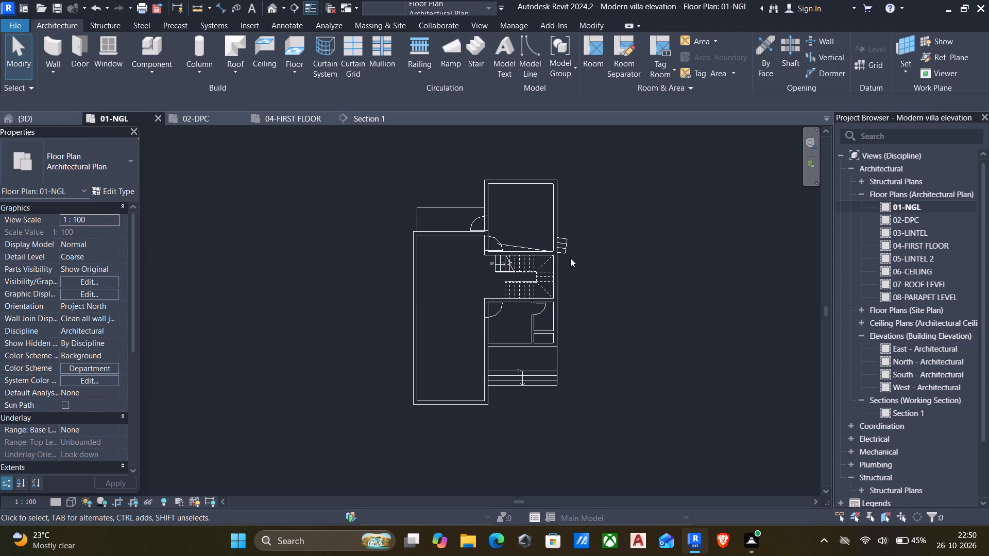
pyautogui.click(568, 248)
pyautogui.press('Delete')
# Mirror a copy of the entrance steps about a horizontal axis drawn level with the outer edge of the rear porch slab.
pyautogui.click(534, 377)
pyautogui.write('dm')
pyautogui.moveTo(386, 208); pyautogui.dragTo(467, 218)
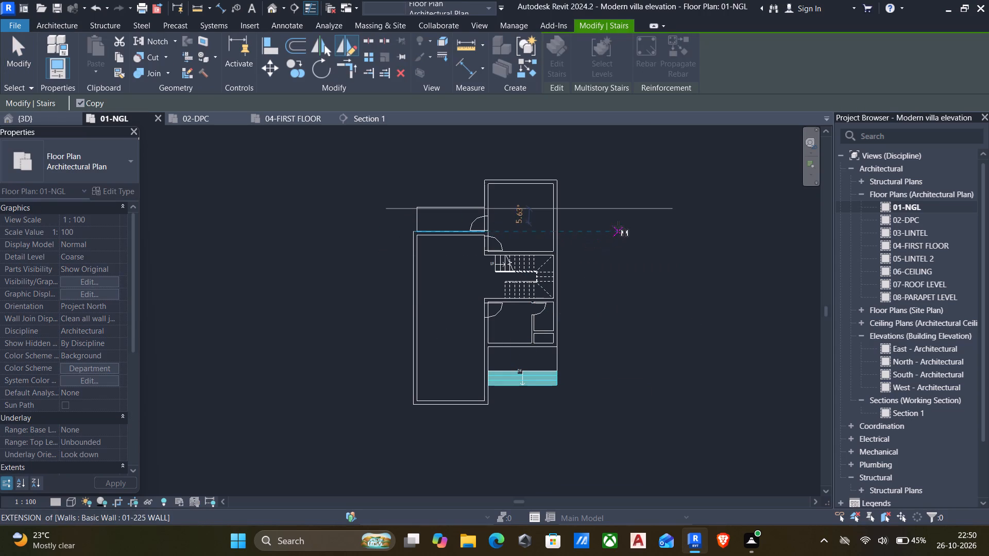
pyautogui.click(672, 210)
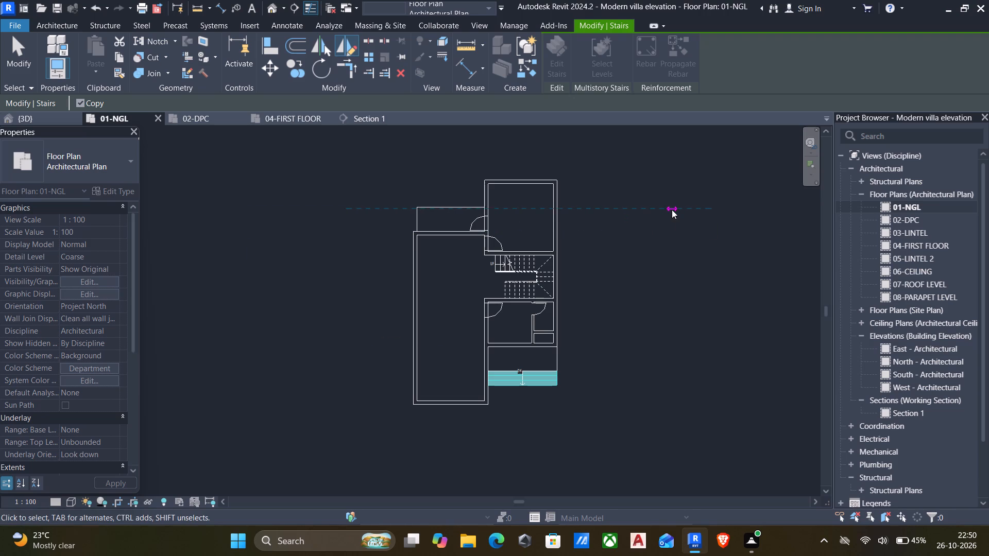
pyautogui.scroll(-6, 672, 213)
pyautogui.moveTo(670, 221); pyautogui.dragTo(638, 338, button='middle')
pyautogui.scroll(6, 638, 340)
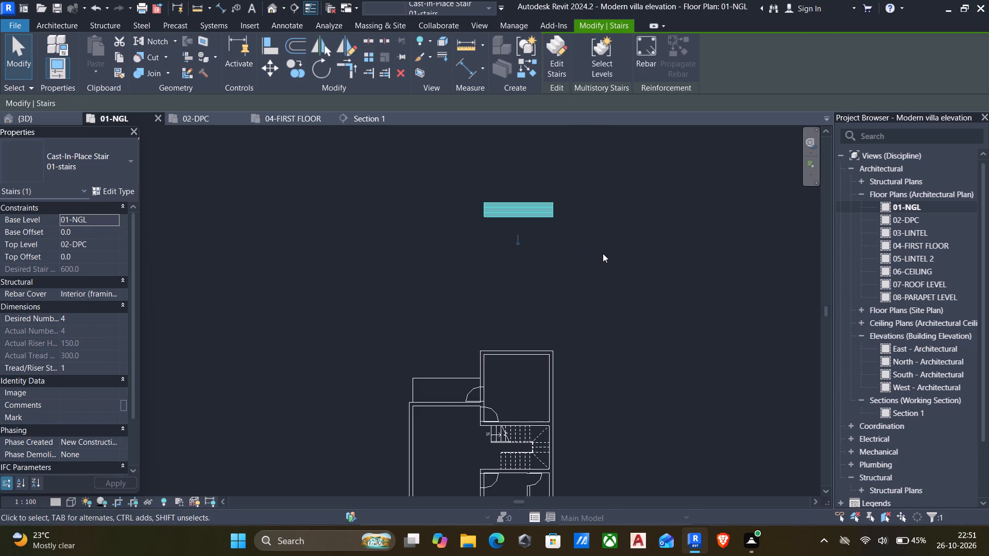
pyautogui.scroll(5, 582, 238)
pyautogui.scroll(-6, 579, 238)
pyautogui.press('Escape')
# Move the mirrored steps to just outside the outer edge of the rear porch slab.
pyautogui.click(538, 213)
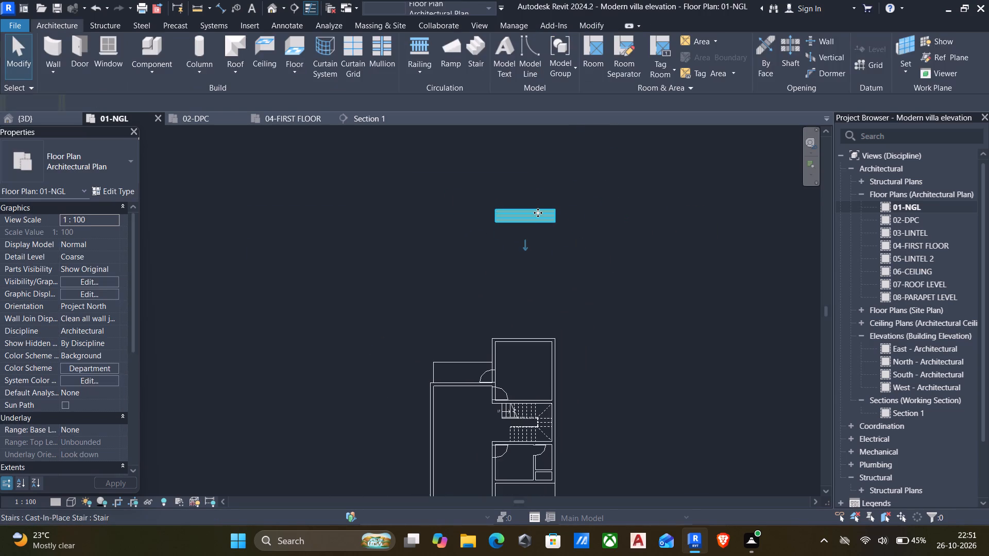
pyautogui.write('mv')
pyautogui.click(538, 213)
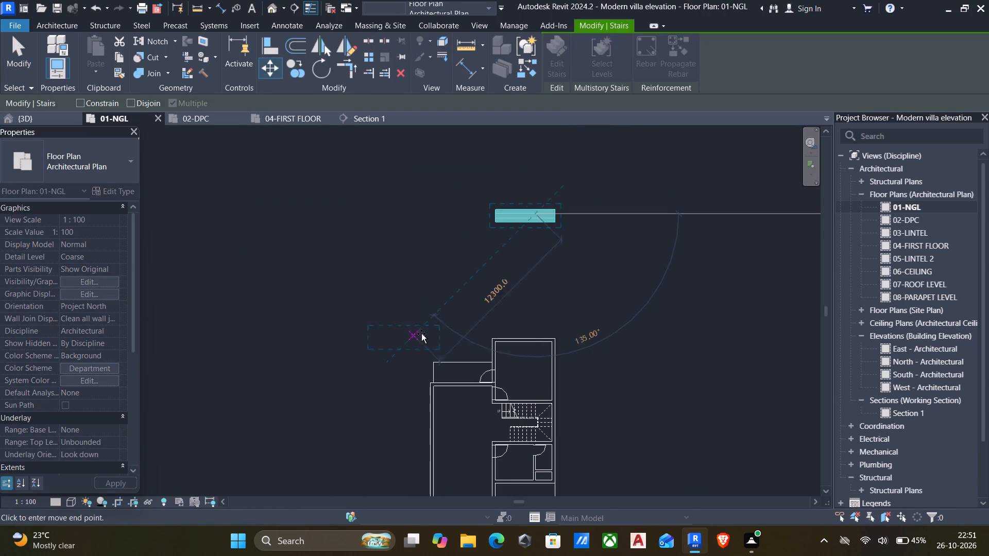
pyautogui.scroll(4, 474, 344)
pyautogui.click(466, 349)
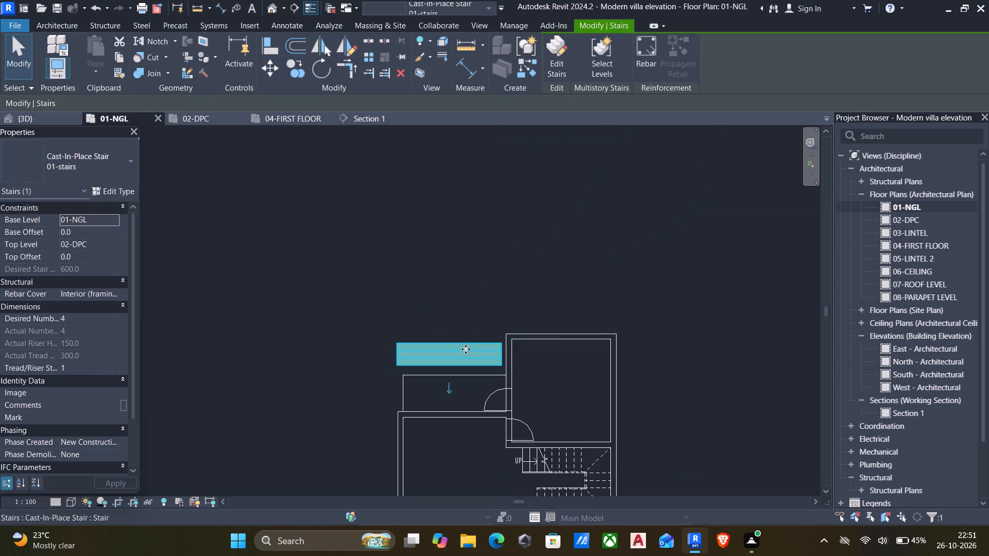
pyautogui.press('Escape')
# Edit the copied stair's run sketch and move all its lines so the slab-side riser's end meets the porch slab corner at the wall.
pyautogui.scroll(4, 471, 360)
pyautogui.click(472, 362)
pyautogui.click(502, 328)
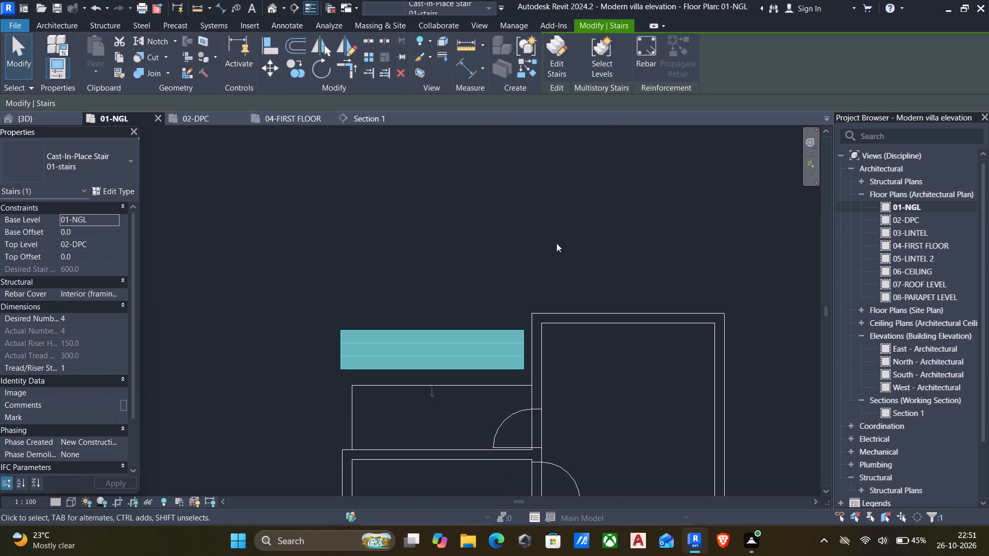
pyautogui.click(556, 53)
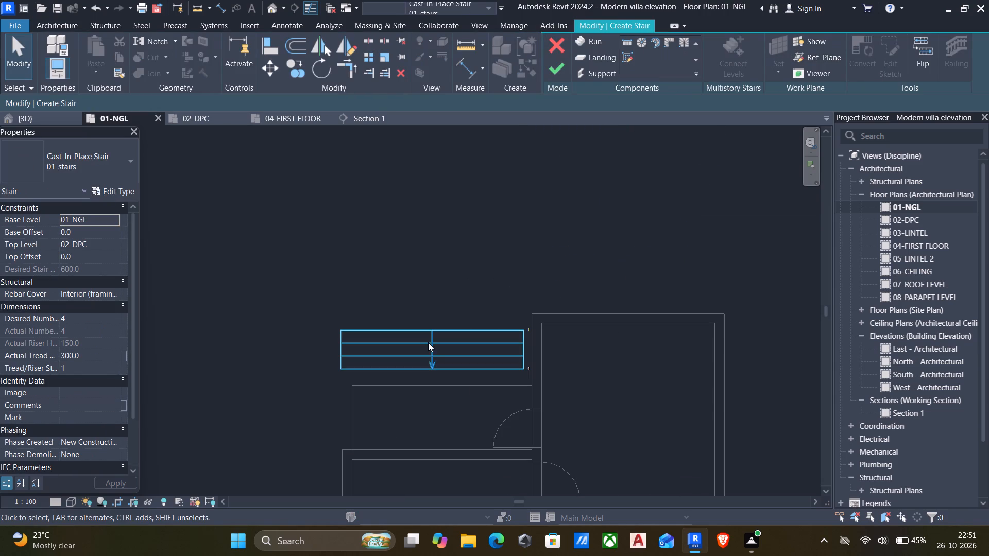
pyautogui.click(424, 346)
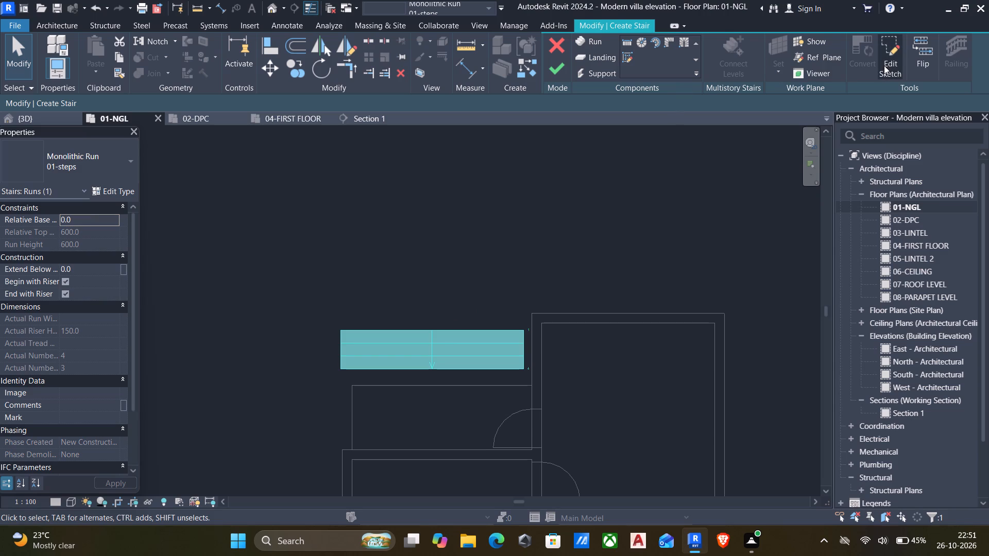
pyautogui.click(884, 65)
pyautogui.moveTo(531, 379); pyautogui.dragTo(581, 290, button='middle')
pyautogui.scroll(1, 573, 284)
pyautogui.scroll(-1, 506, 254)
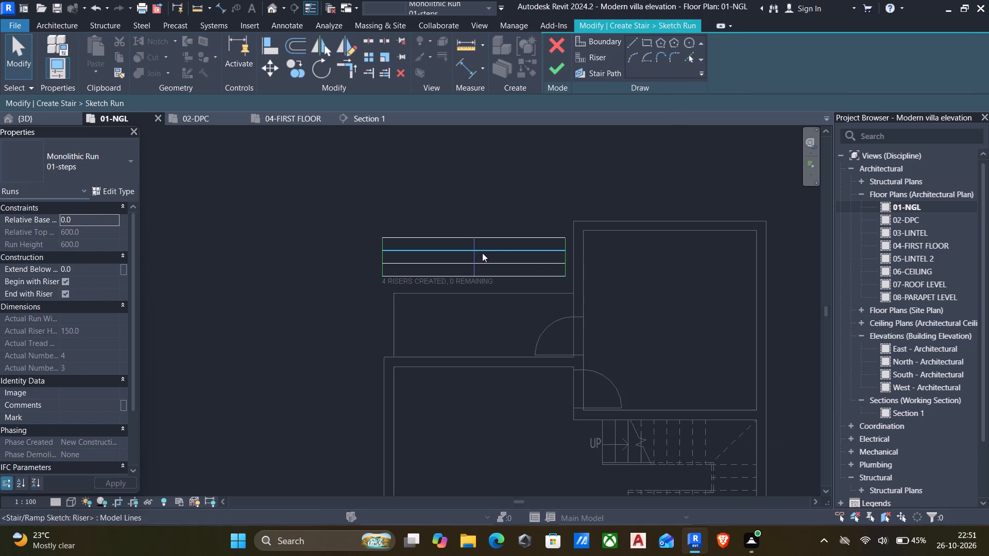
pyautogui.moveTo(344, 211); pyautogui.dragTo(602, 331)
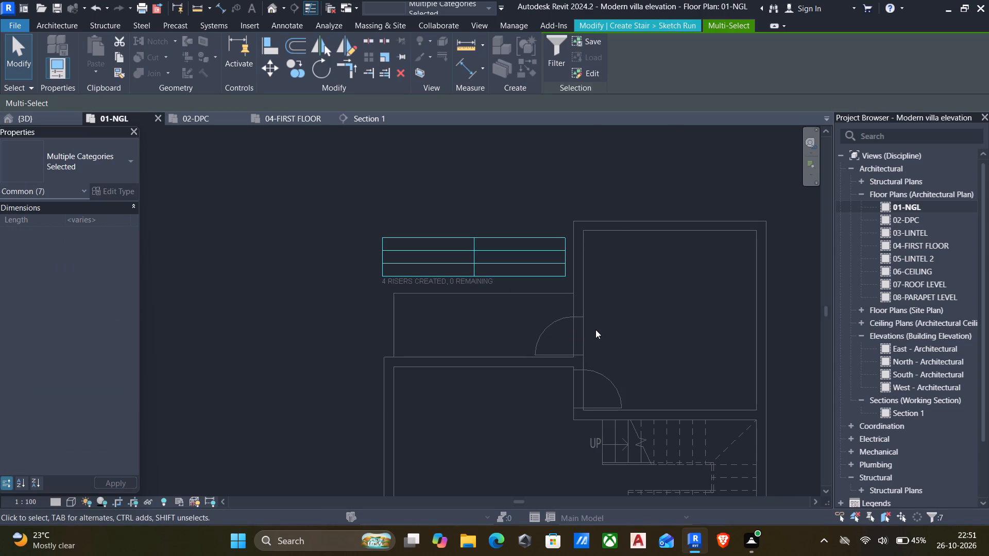
pyautogui.press('m')
pyautogui.press('v')
pyautogui.scroll(5, 535, 315)
pyautogui.scroll(4, 622, 230)
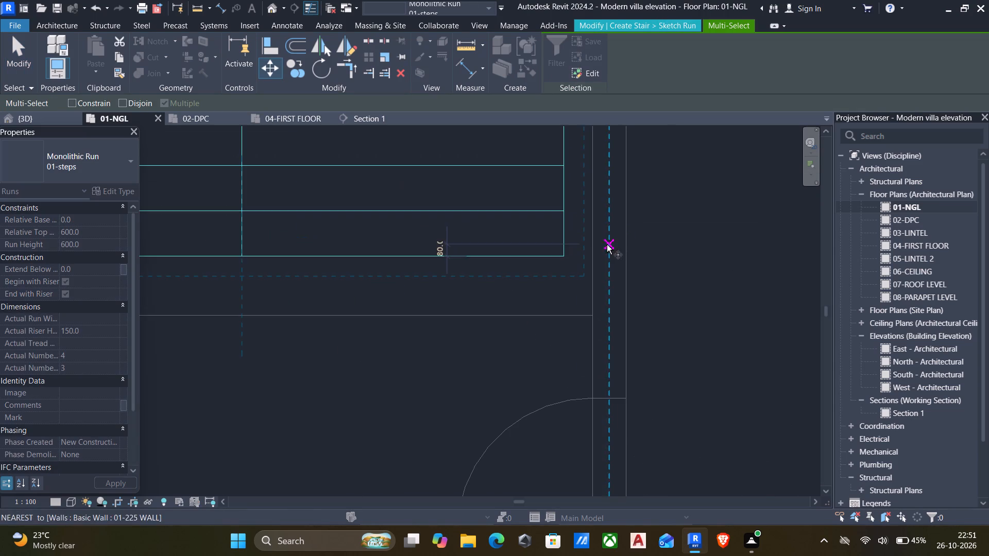
pyautogui.click(567, 258)
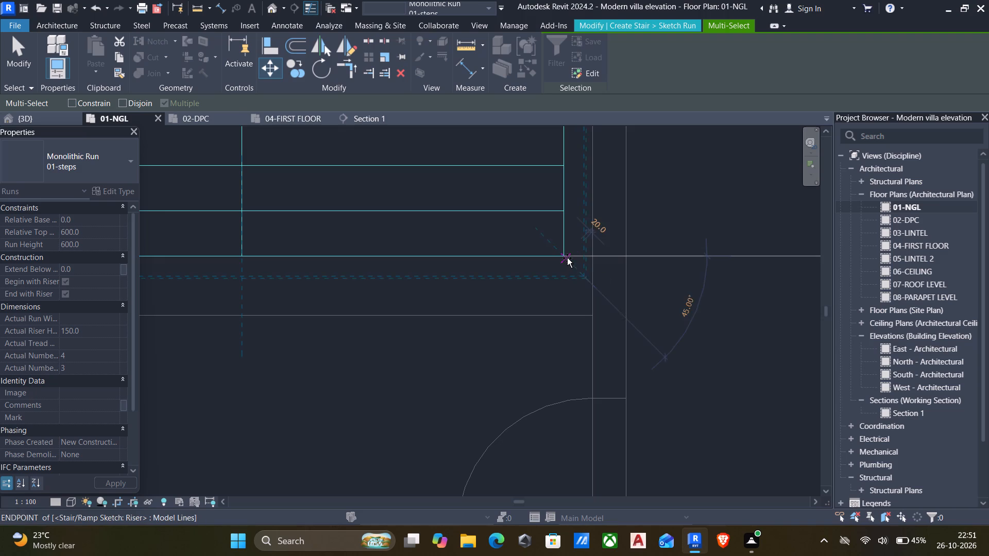
pyautogui.click(592, 314)
# Align the run's outer side boundary with the side edge of the 01-floor porch slab, and finish the run and the stair.
pyautogui.scroll(-5, 560, 322)
pyautogui.moveTo(539, 350); pyautogui.dragTo(656, 325, button='middle')
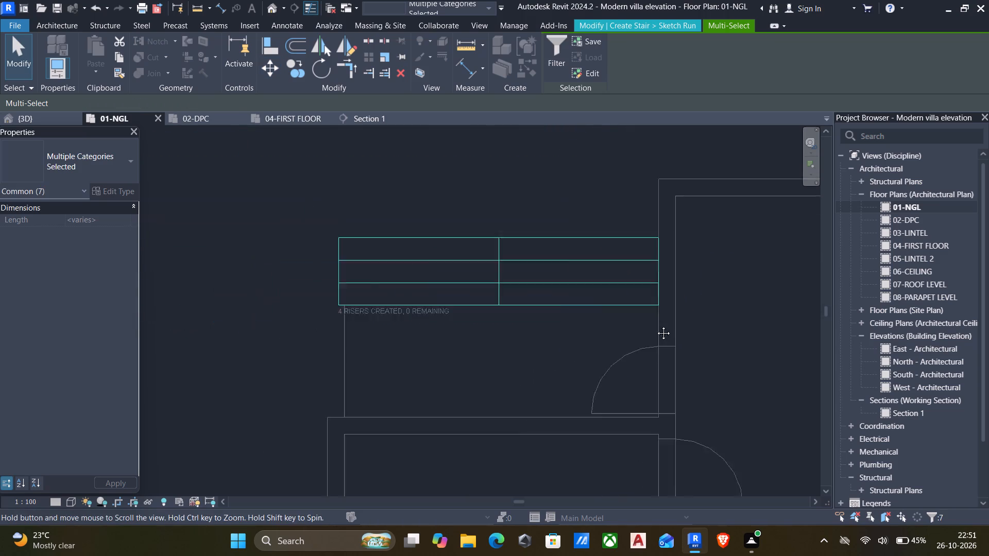
pyautogui.moveTo(656, 325); pyautogui.dragTo(676, 325, button='middle')
pyautogui.scroll(1, 598, 323)
pyautogui.write('al')
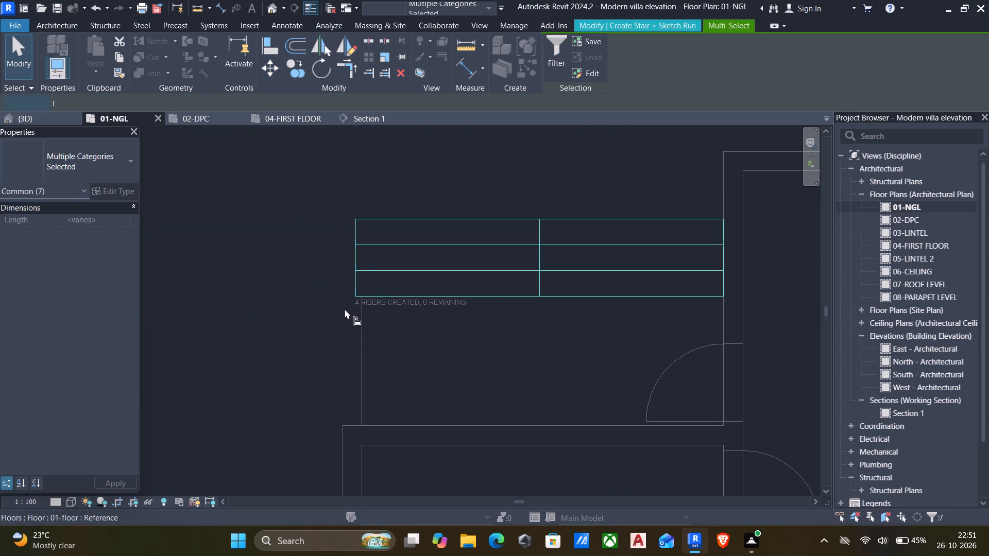
pyautogui.click(360, 335)
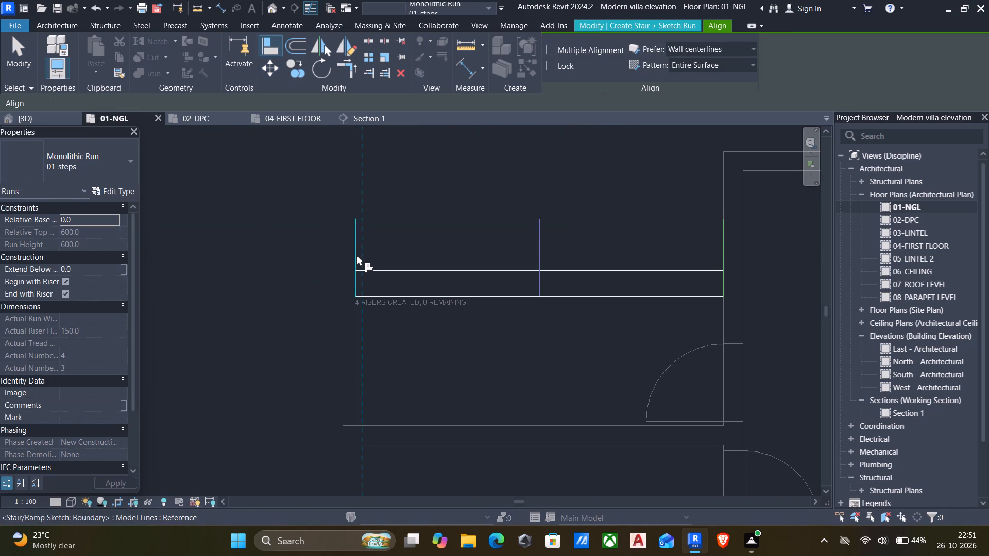
pyautogui.moveTo(356, 255); pyautogui.dragTo(346, 255)
pyautogui.scroll(-3, 334, 279)
pyautogui.moveTo(328, 287); pyautogui.dragTo(321, 289, button='middle')
pyautogui.click(312, 302)
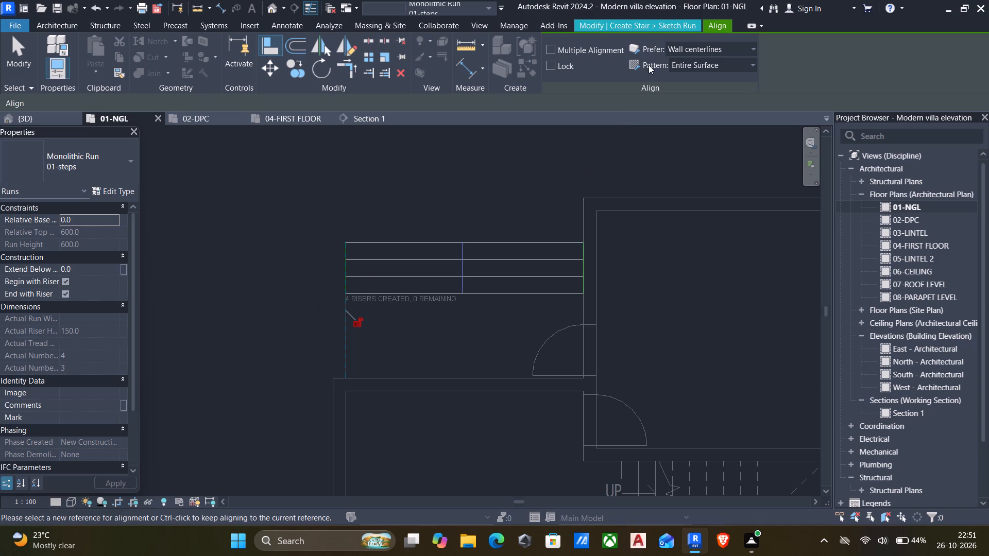
pyautogui.click(616, 25)
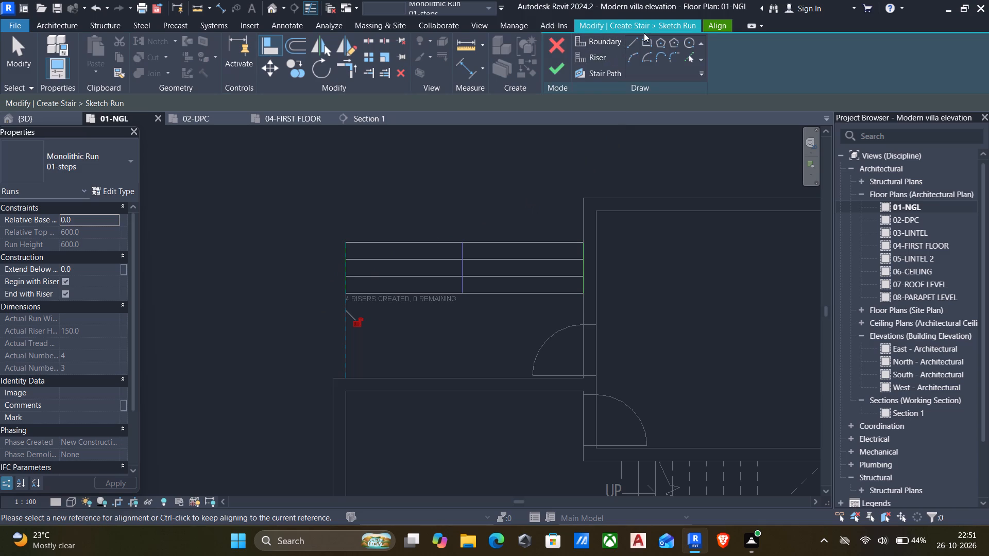
pyautogui.click(556, 69)
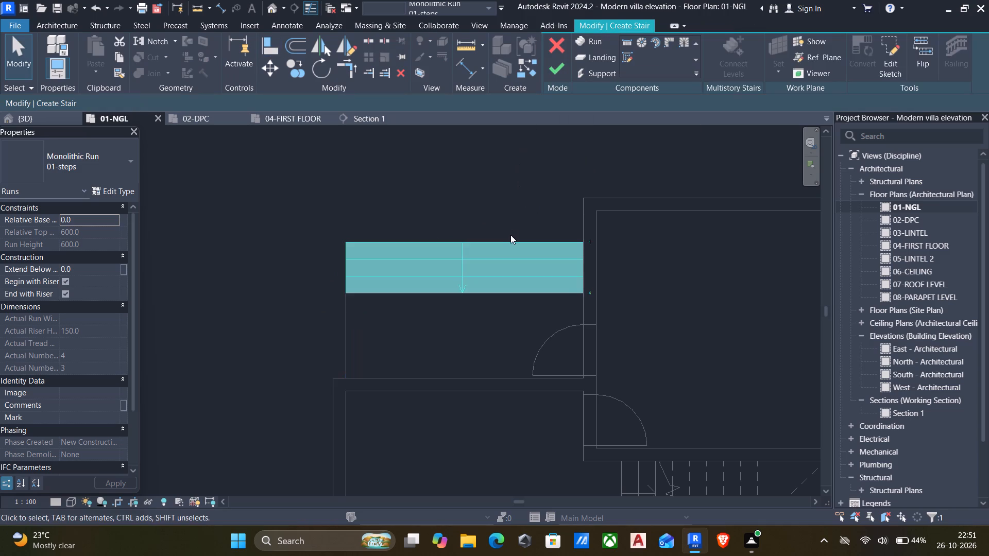
pyautogui.scroll(-3, 382, 280)
pyautogui.click(561, 70)
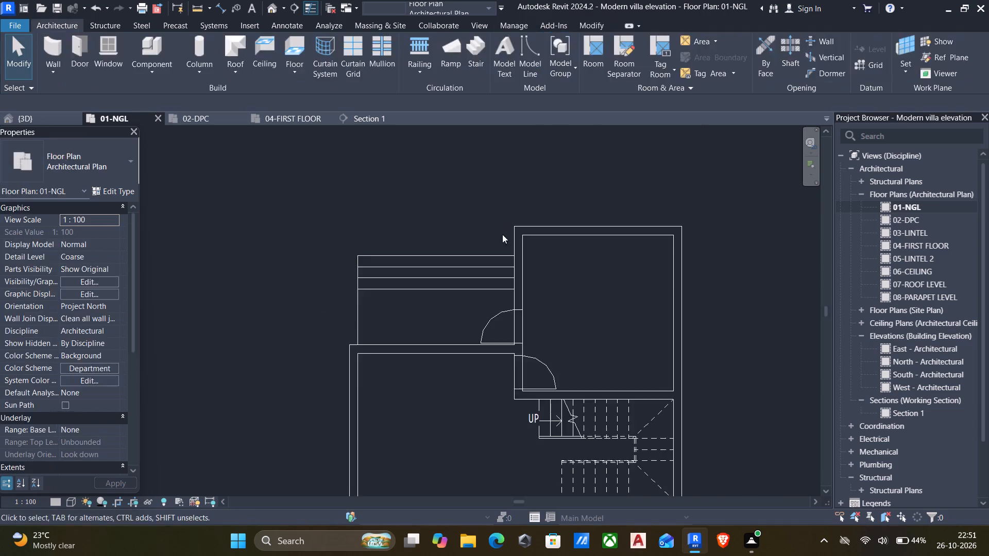
# Examine the front entrance steps and the rear porch steps around the villa in the 3D view.
pyautogui.scroll(-4, 489, 261)
pyautogui.click(269, 6)
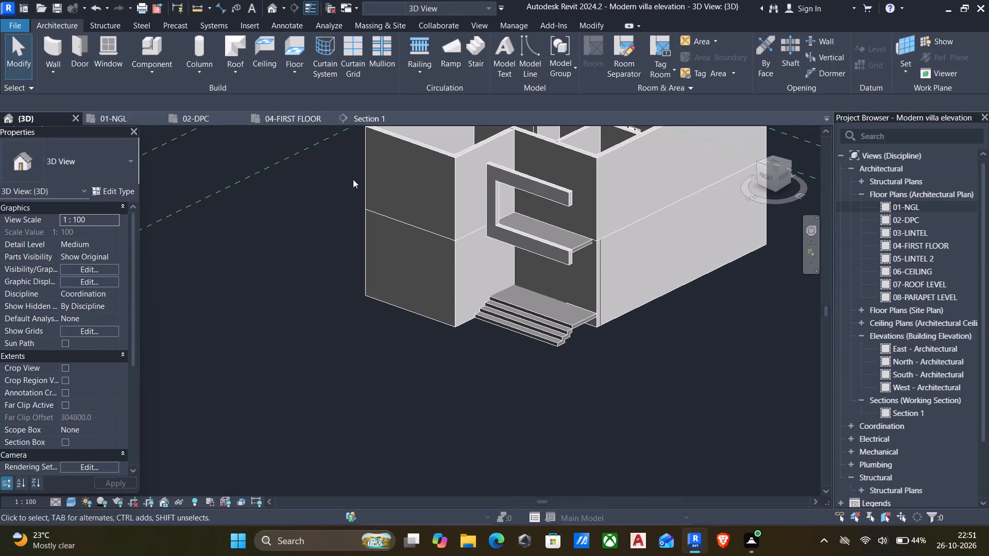
pyautogui.scroll(-5, 640, 413)
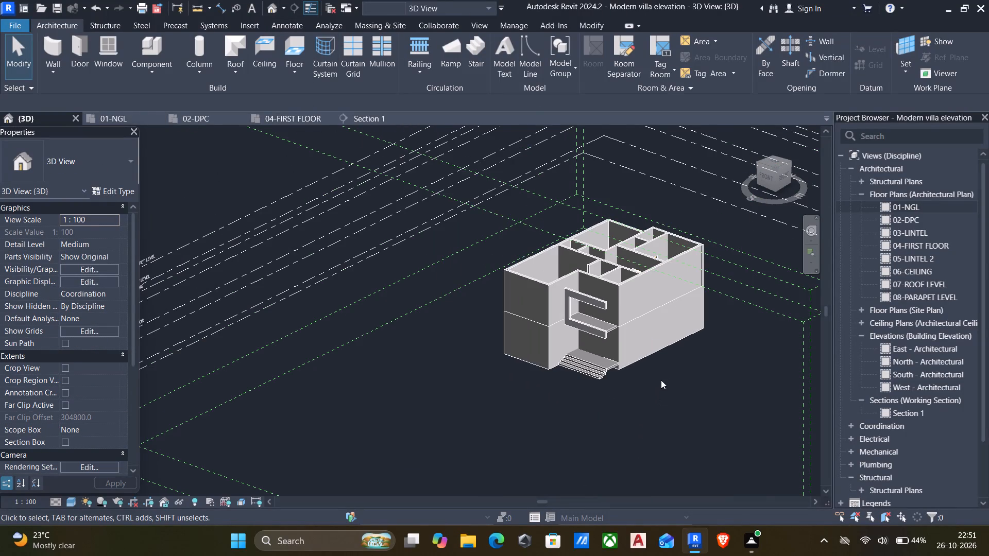
pyautogui.keyDown('shift'); pyautogui.moveTo(664, 358); pyautogui.dragTo(447, 370, button='middle'); pyautogui.keyUp('shift')
pyautogui.moveTo(480, 373); pyautogui.dragTo(226, 307, button='middle')
pyautogui.scroll(2, 617, 383)
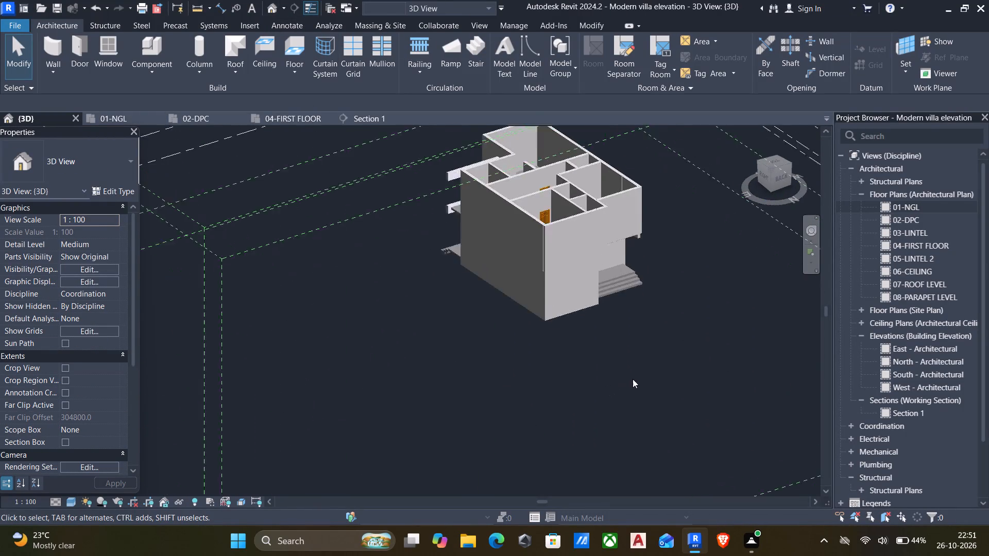
pyautogui.scroll(4, 633, 379)
pyautogui.scroll(-8, 660, 305)
pyautogui.keyDown('shift'); pyautogui.moveTo(660, 307); pyautogui.dragTo(467, 336, button='middle'); pyautogui.keyUp('shift')
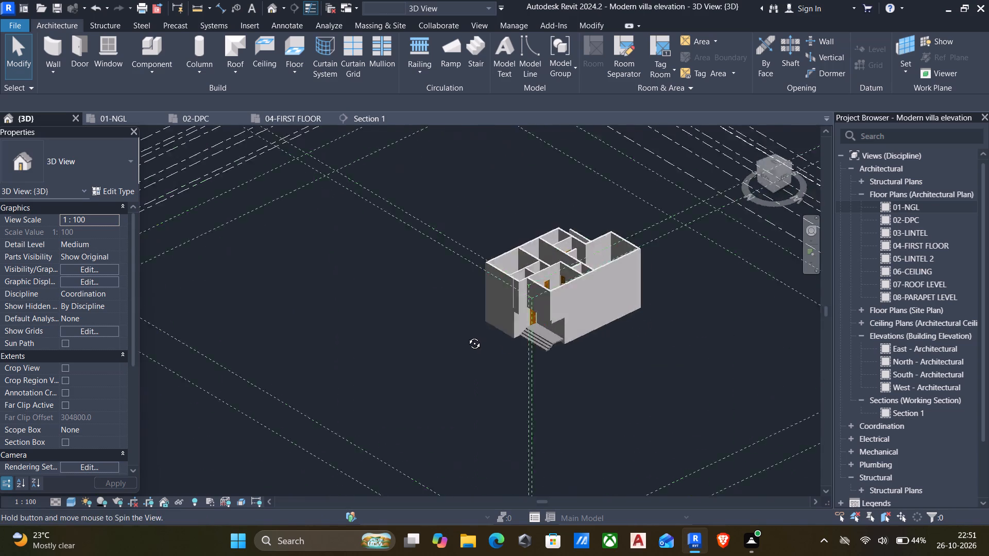
pyautogui.keyDown('shift'); pyautogui.moveTo(467, 336); pyautogui.dragTo(464, 336, button='middle'); pyautogui.keyUp('shift')
pyautogui.keyDown('shift'); pyautogui.scroll(6, 464, 337); pyautogui.keyUp('shift')
pyautogui.keyDown('shift'); pyautogui.moveTo(534, 384); pyautogui.dragTo(484, 197, button='middle'); pyautogui.keyUp('shift')
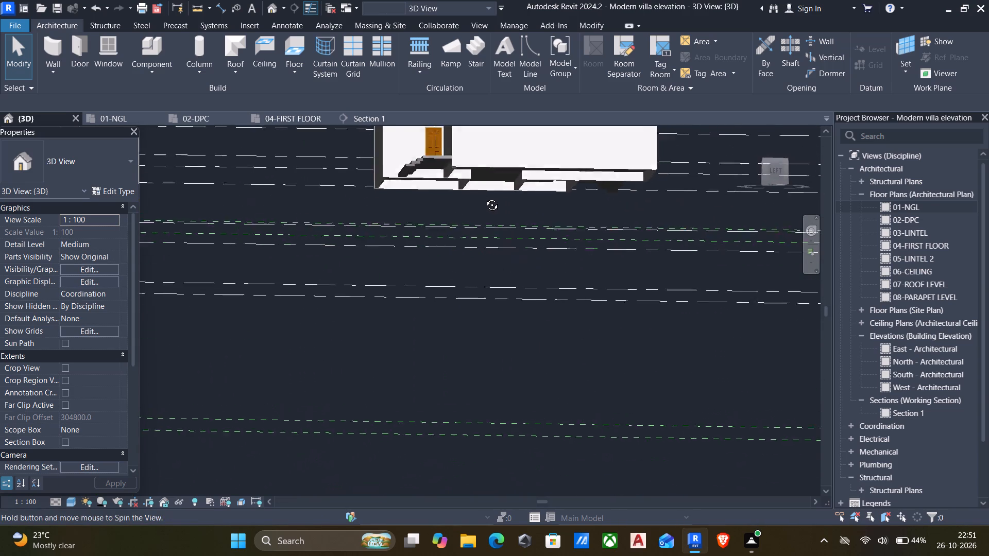
pyautogui.keyDown('shift'); pyautogui.moveTo(484, 197); pyautogui.dragTo(613, 284, button='middle'); pyautogui.keyUp('shift')
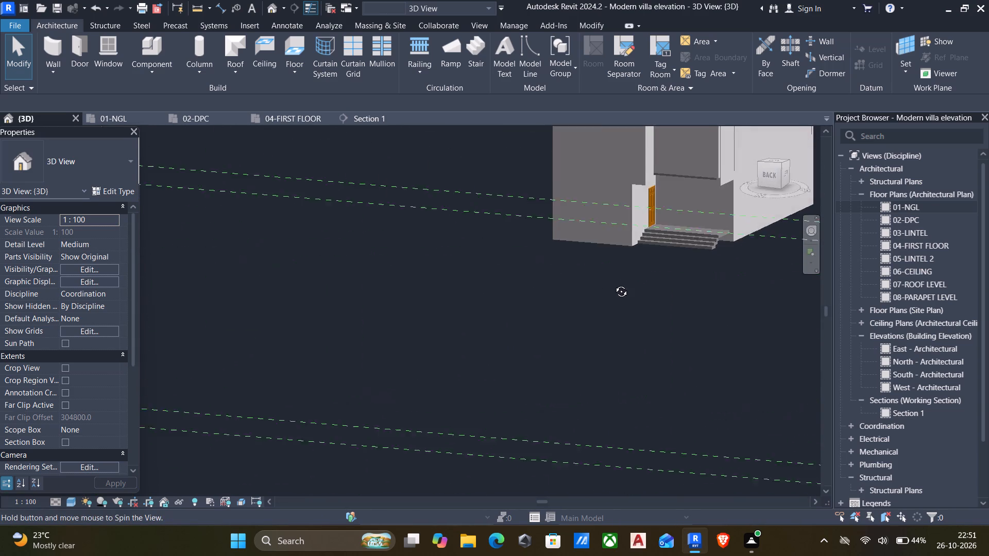
pyautogui.keyDown('shift'); pyautogui.moveTo(613, 284); pyautogui.dragTo(609, 293, button='middle'); pyautogui.keyUp('shift')
pyautogui.scroll(6, 648, 254)
pyautogui.scroll(-12, 660, 250)
pyautogui.keyDown('shift'); pyautogui.moveTo(637, 284); pyautogui.dragTo(632, 285, button='middle'); pyautogui.keyUp('shift')
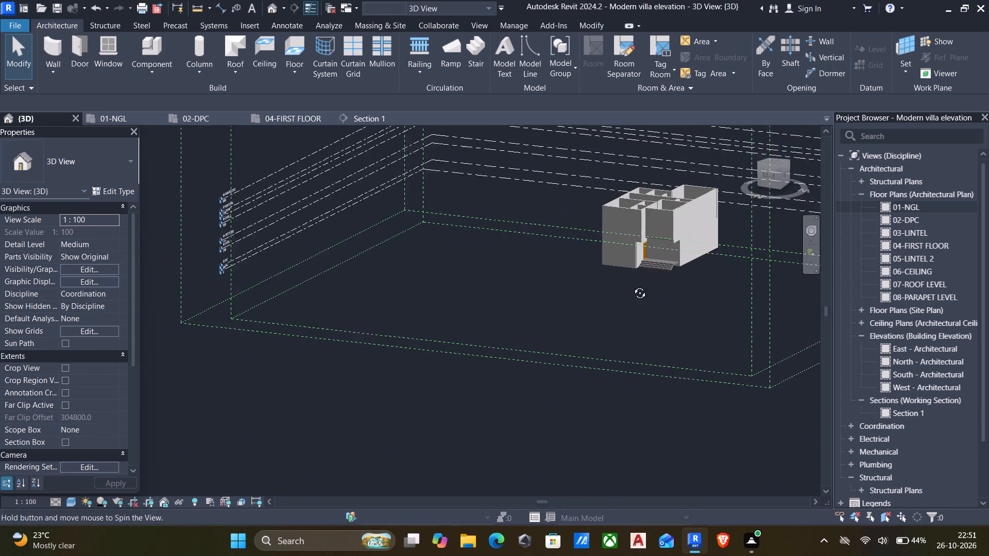
pyautogui.keyDown('shift'); pyautogui.moveTo(632, 285); pyautogui.dragTo(236, 348, button='middle'); pyautogui.keyUp('shift')
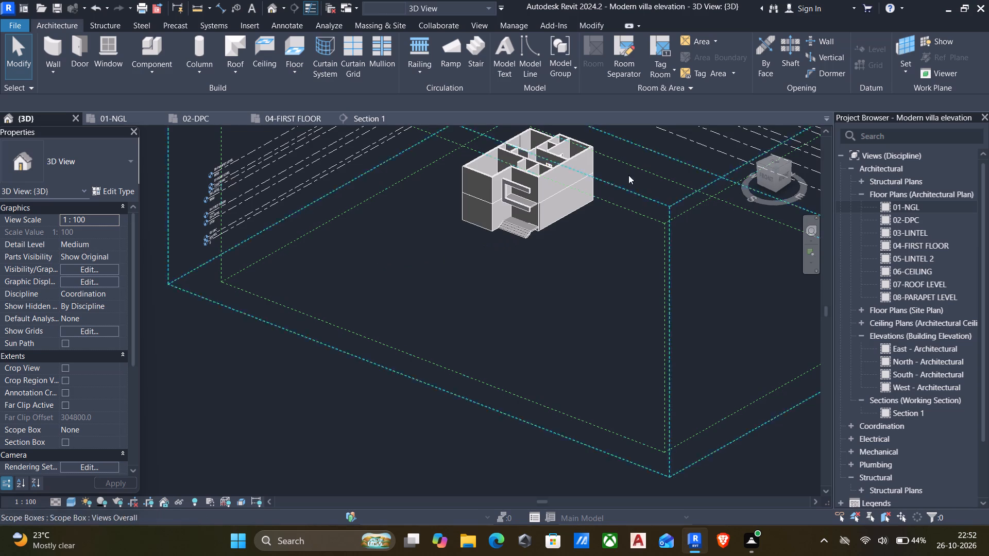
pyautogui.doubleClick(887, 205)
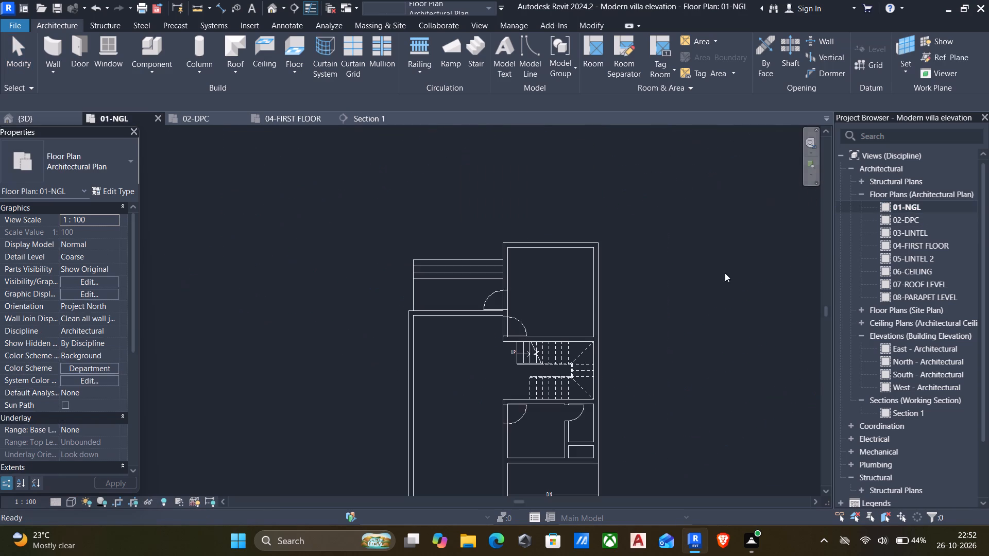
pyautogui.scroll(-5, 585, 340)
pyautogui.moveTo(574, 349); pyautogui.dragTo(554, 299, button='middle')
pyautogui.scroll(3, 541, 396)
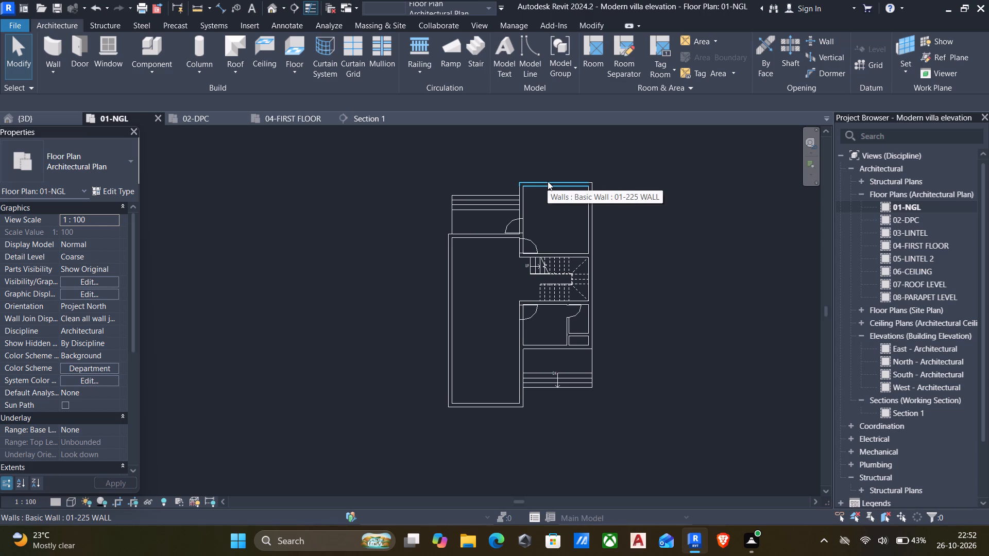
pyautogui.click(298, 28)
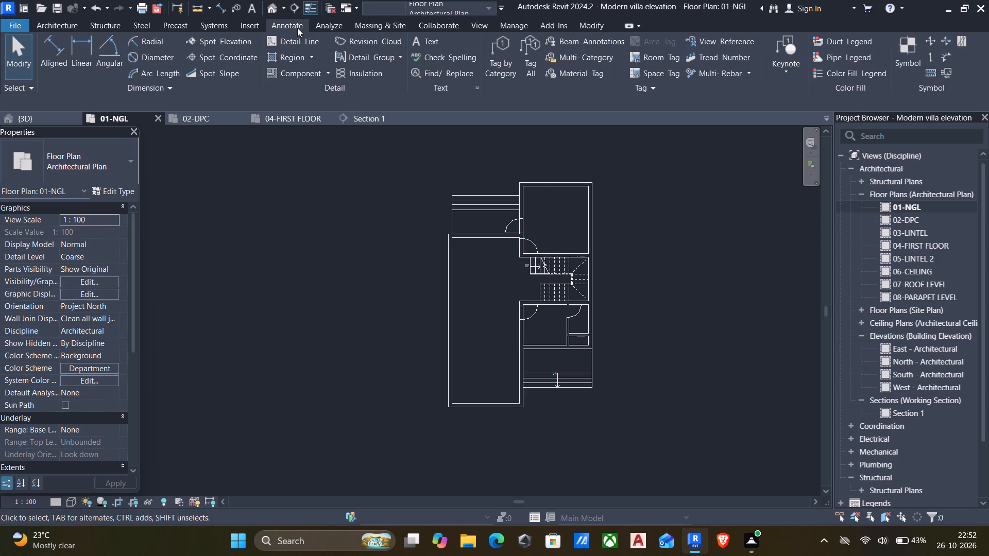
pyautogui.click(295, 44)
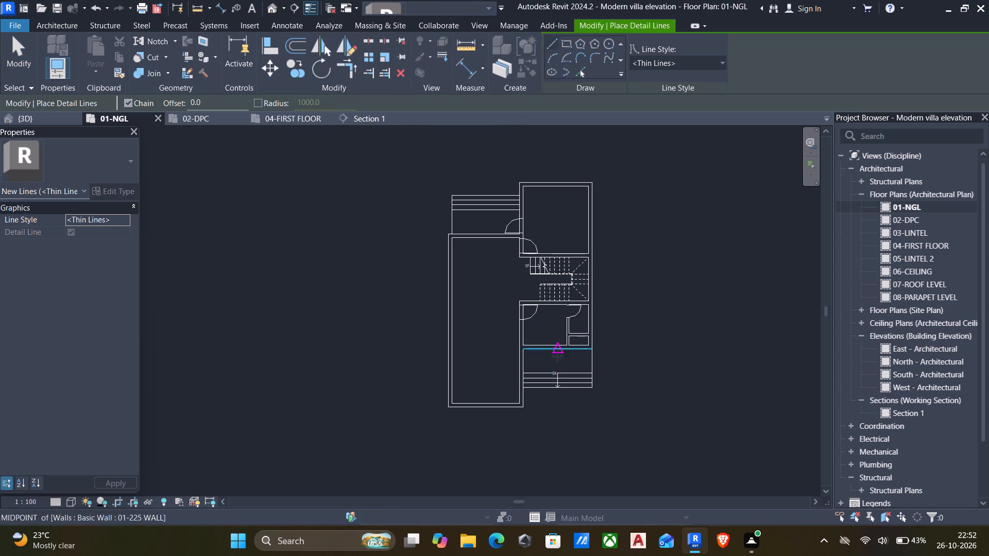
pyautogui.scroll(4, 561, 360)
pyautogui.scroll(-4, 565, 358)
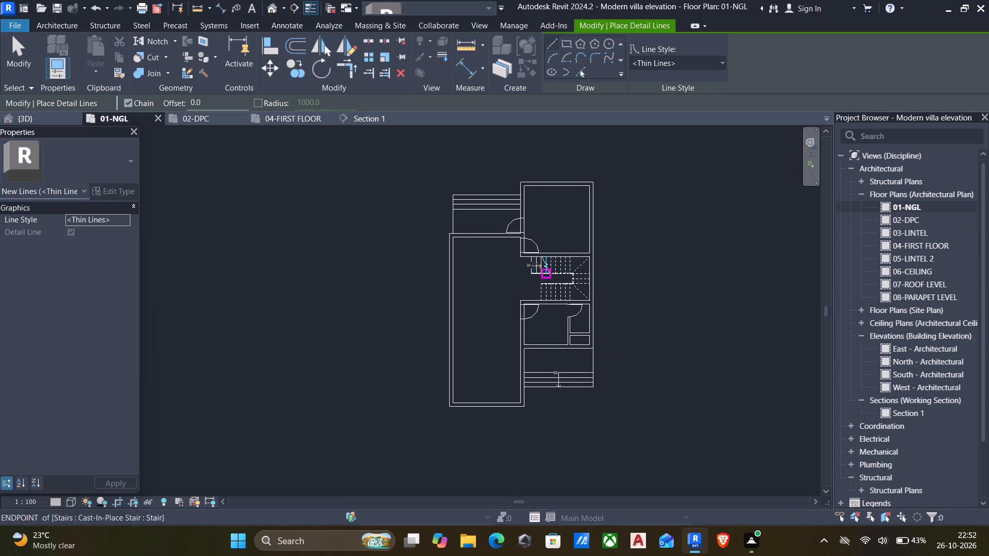
# Examine the room and stair layout in the 04-FIRST FLOOR plan.
pyautogui.doubleClick(885, 244)
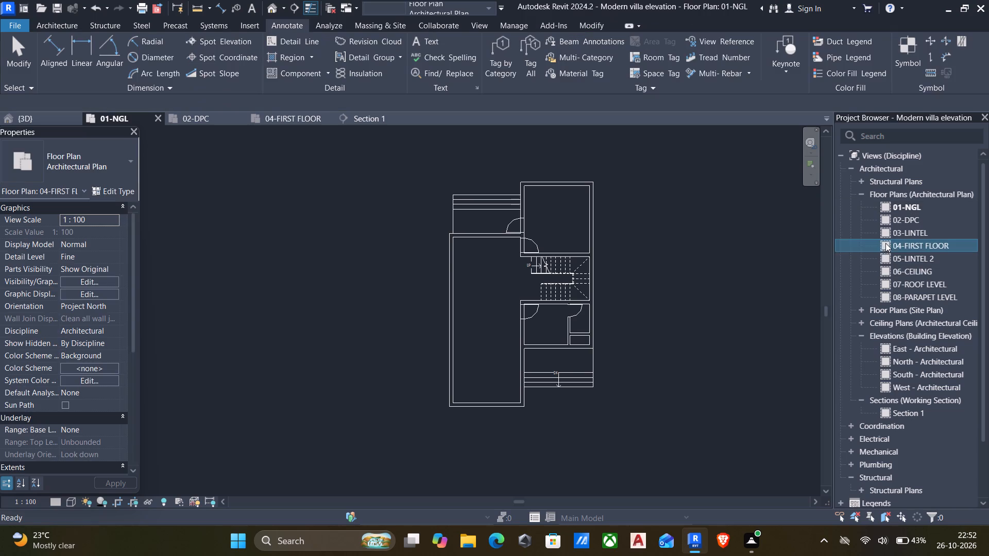
pyautogui.scroll(-4, 578, 345)
pyautogui.moveTo(574, 352); pyautogui.dragTo(618, 290, button='middle')
pyautogui.scroll(4, 585, 336)
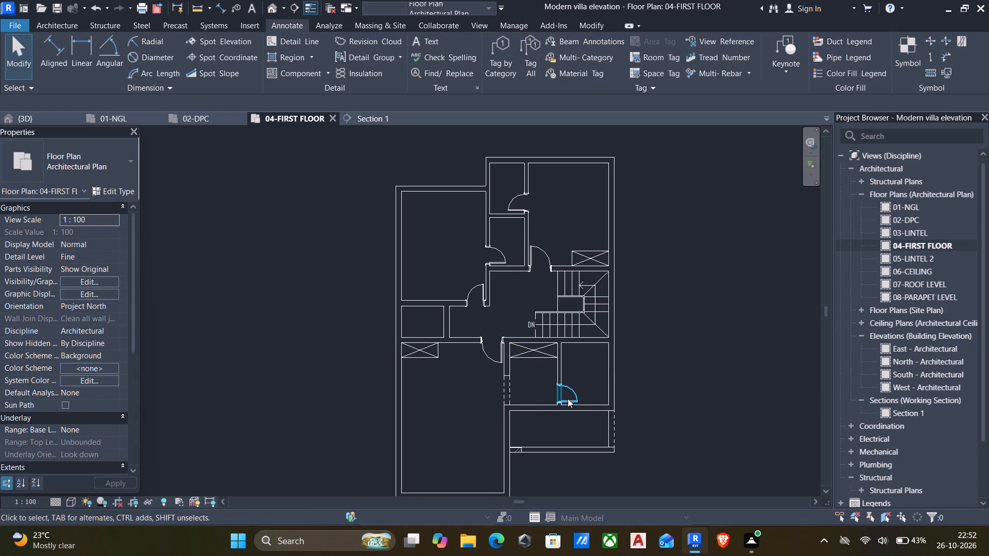
pyautogui.scroll(-1, 650, 340)
pyautogui.scroll(-1, 611, 363)
pyautogui.moveTo(610, 363); pyautogui.dragTo(622, 344, button='middle')
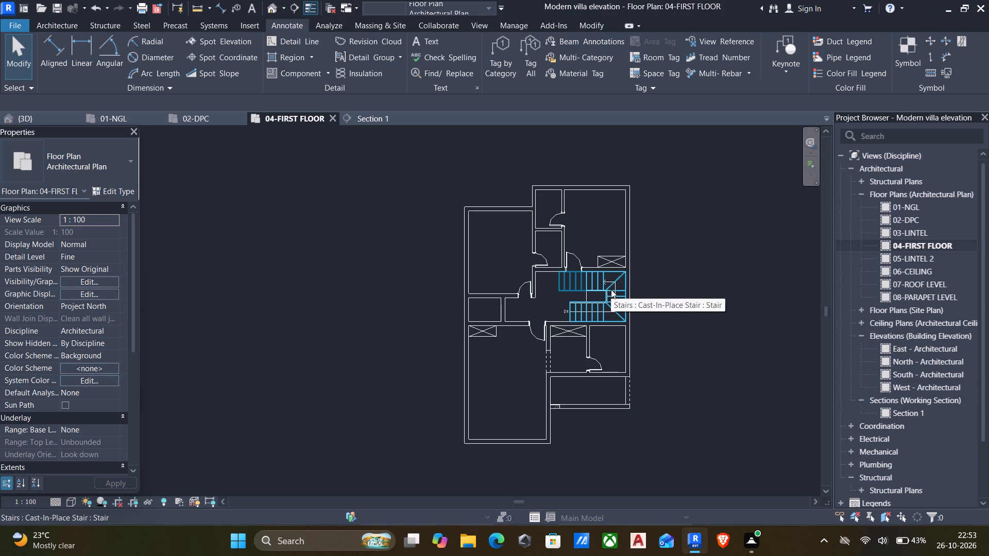
# Open the 02-DPC floor plan, dismiss the save reminder and start a Detail Line at the outer corner of the front room's wall.
pyautogui.doubleClick(880, 219)
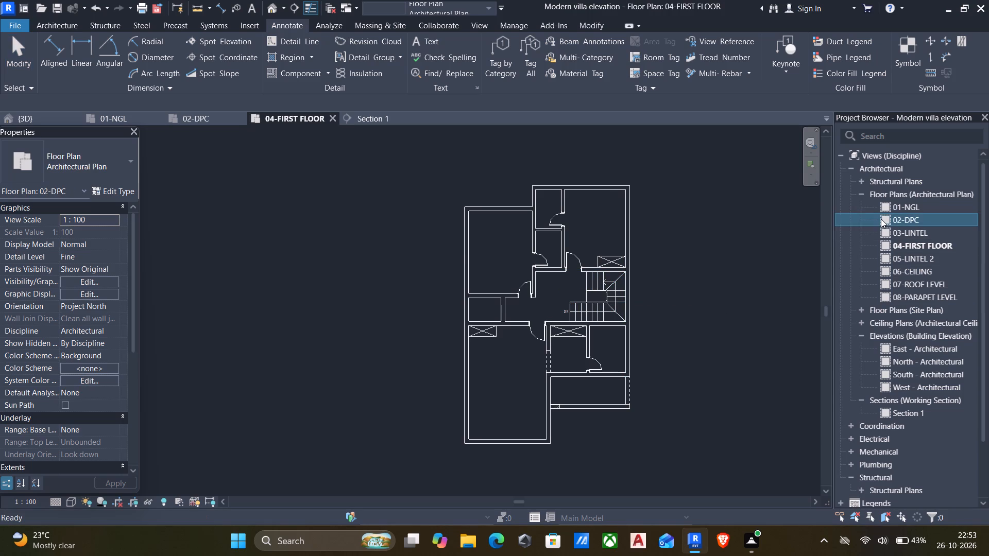
pyautogui.scroll(-2, 442, 246)
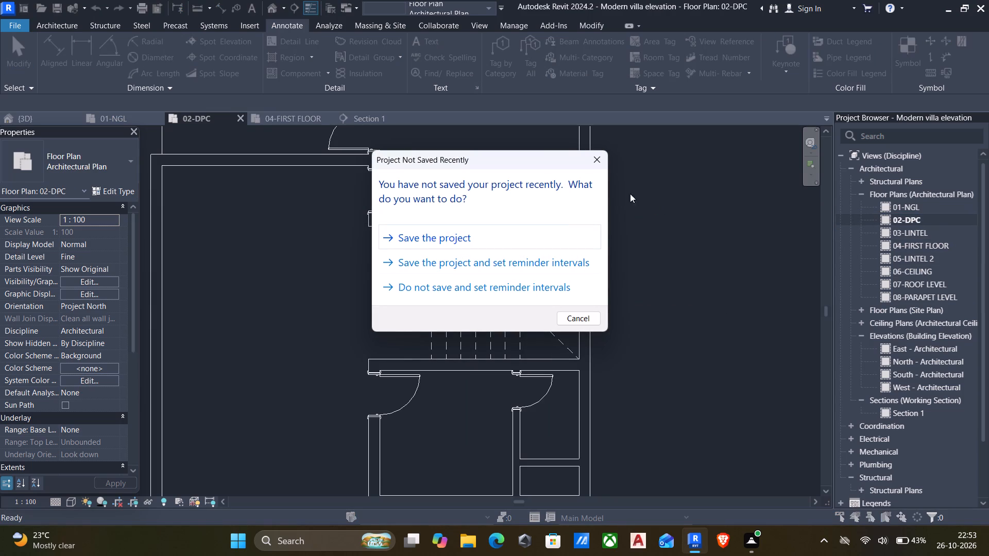
pyautogui.click(601, 154)
pyautogui.click(307, 39)
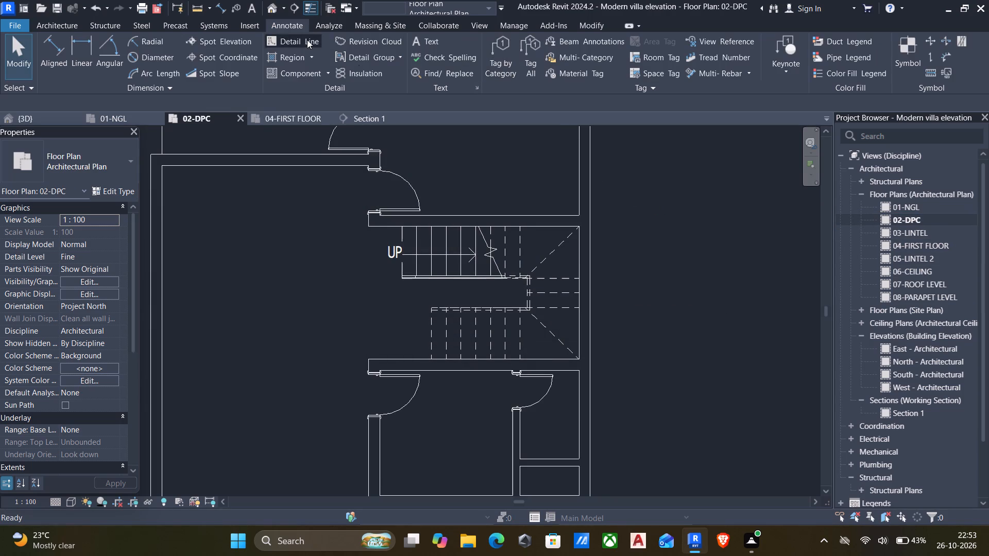
pyautogui.scroll(-3, 278, 339)
pyautogui.moveTo(284, 372); pyautogui.dragTo(472, 308, button='middle')
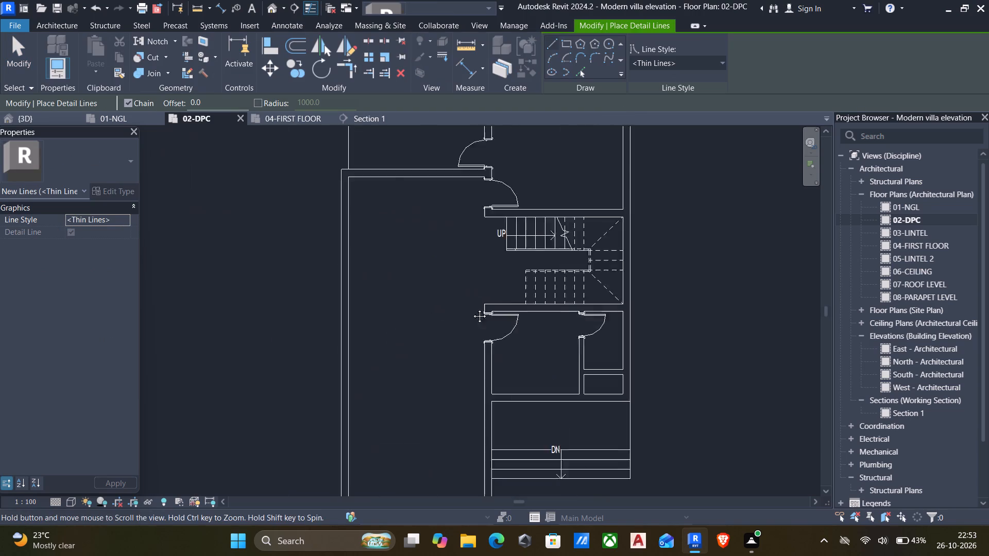
pyautogui.moveTo(472, 308); pyautogui.dragTo(523, 288, button='middle')
pyautogui.scroll(-1, 513, 477)
pyautogui.moveTo(513, 478); pyautogui.dragTo(500, 364, button='middle')
pyautogui.scroll(5, 499, 364)
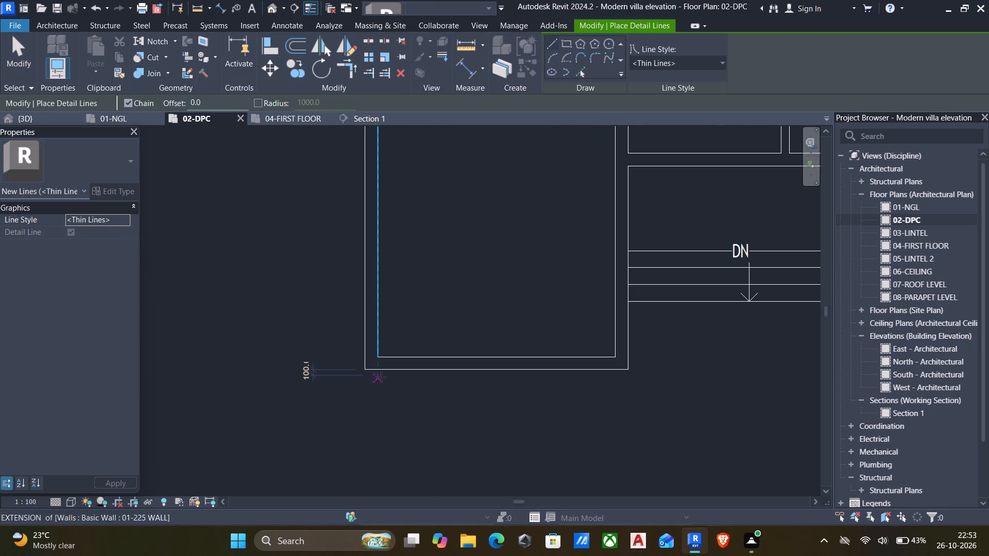
pyautogui.scroll(4, 371, 377)
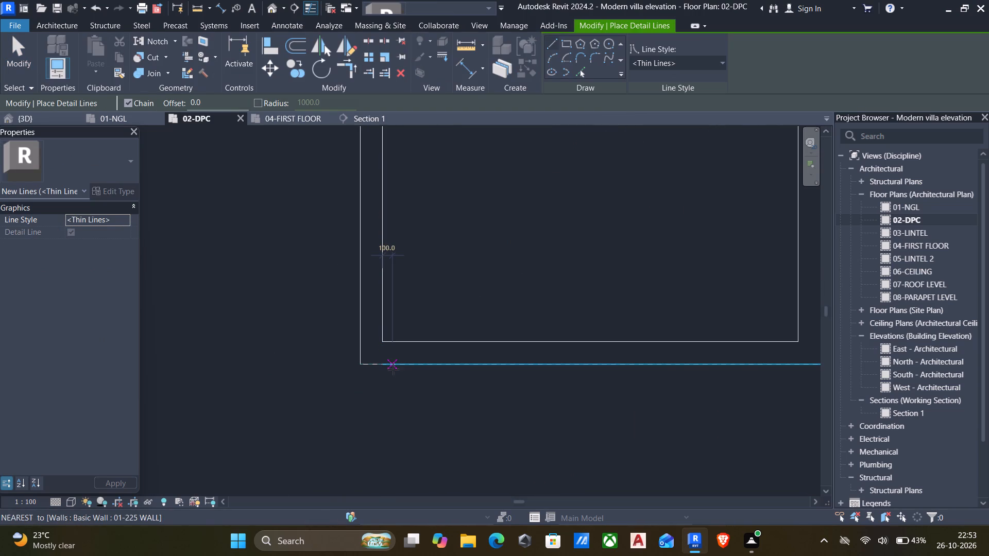
pyautogui.scroll(4, 361, 369)
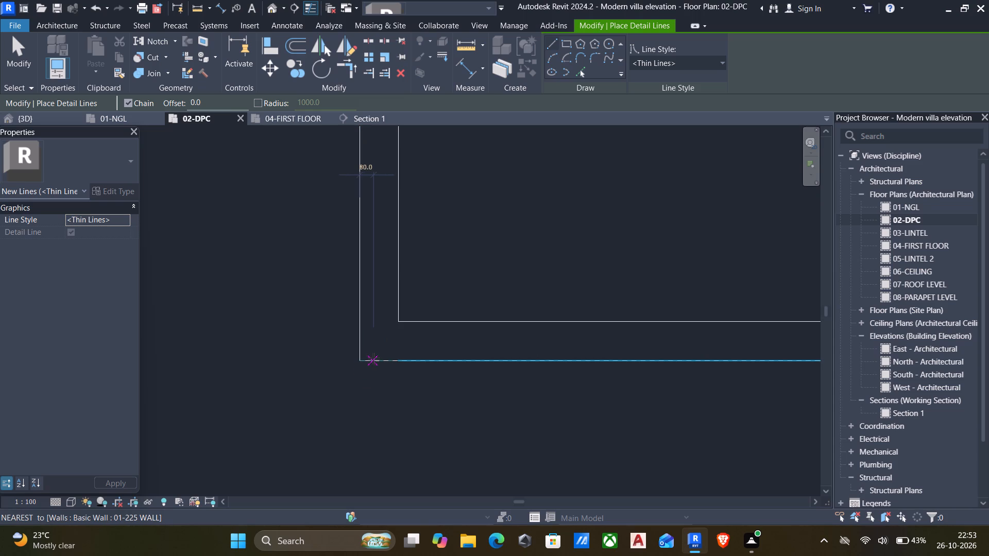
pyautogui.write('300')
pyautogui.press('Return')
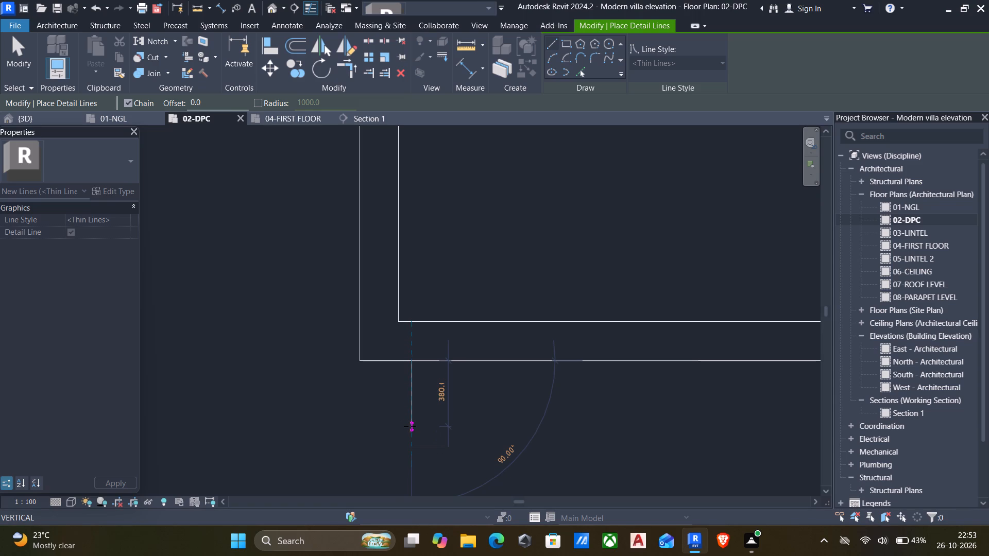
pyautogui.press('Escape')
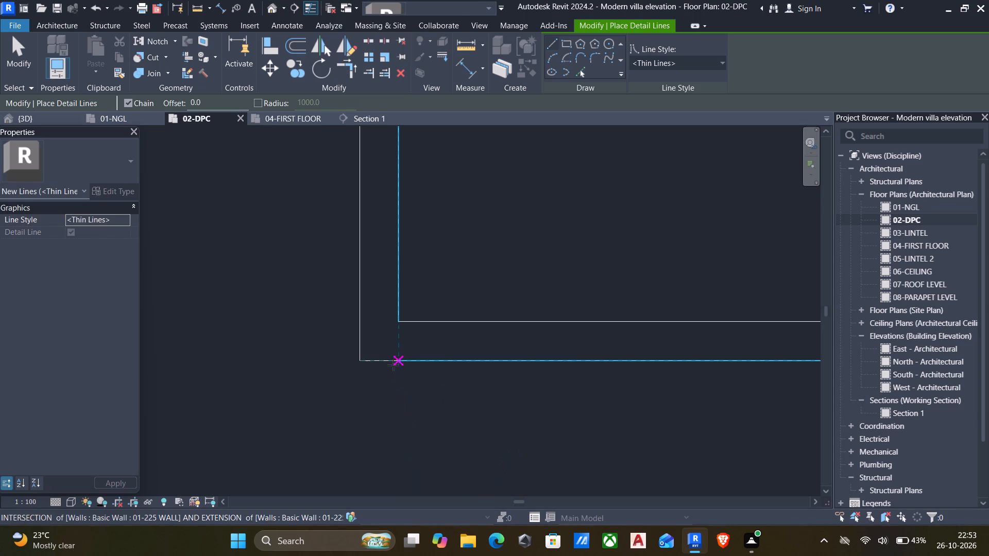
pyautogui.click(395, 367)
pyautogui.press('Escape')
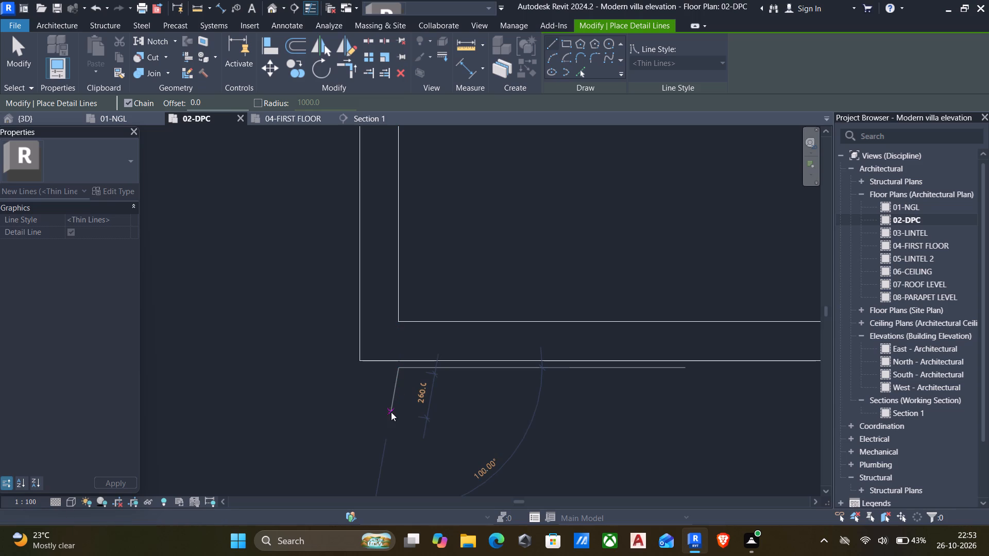
# Draw a detail-line outline projecting 300 mm from the front wall's outer face and 1500 mm wide, starting in line with the side wall's inner face.
pyautogui.click(398, 363)
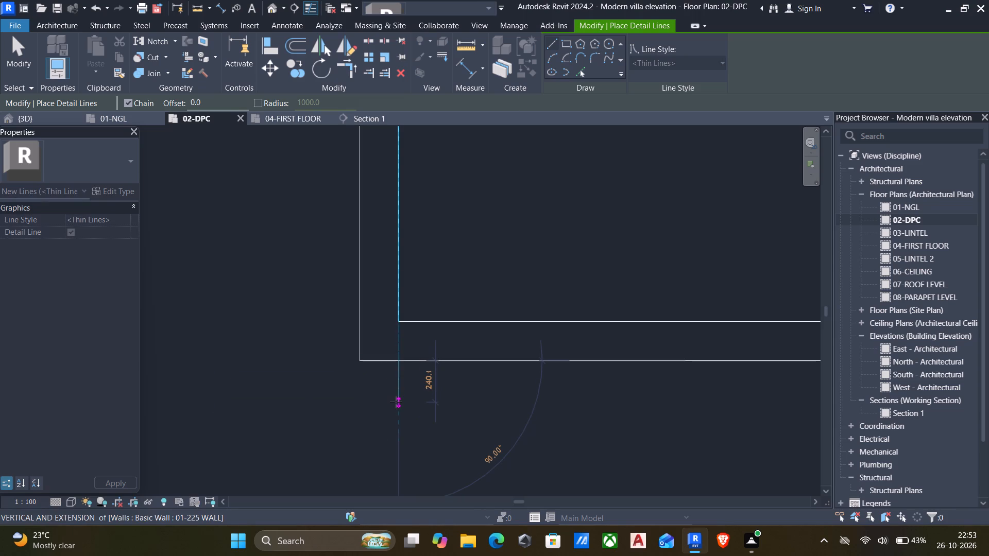
pyautogui.write('300')
pyautogui.press('Return')
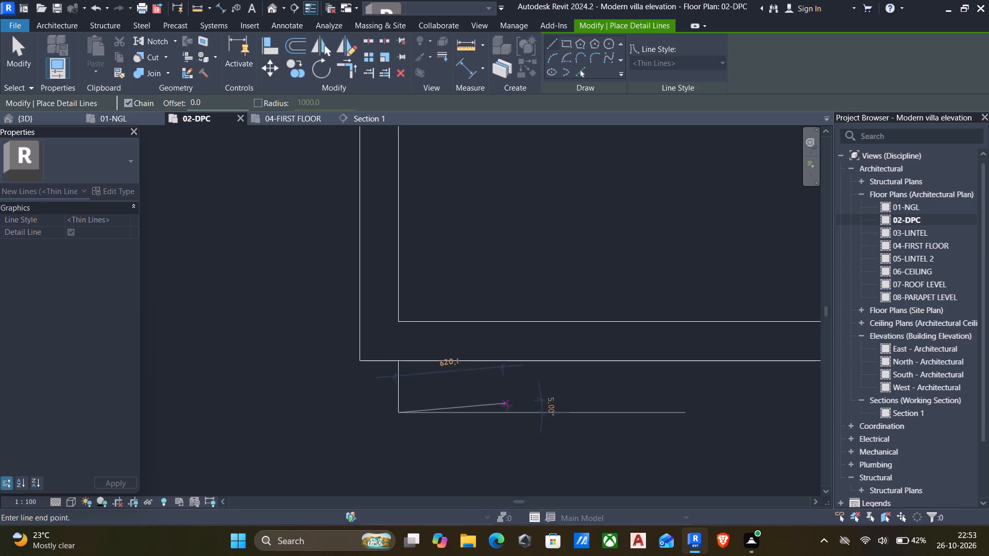
pyautogui.write('1500')
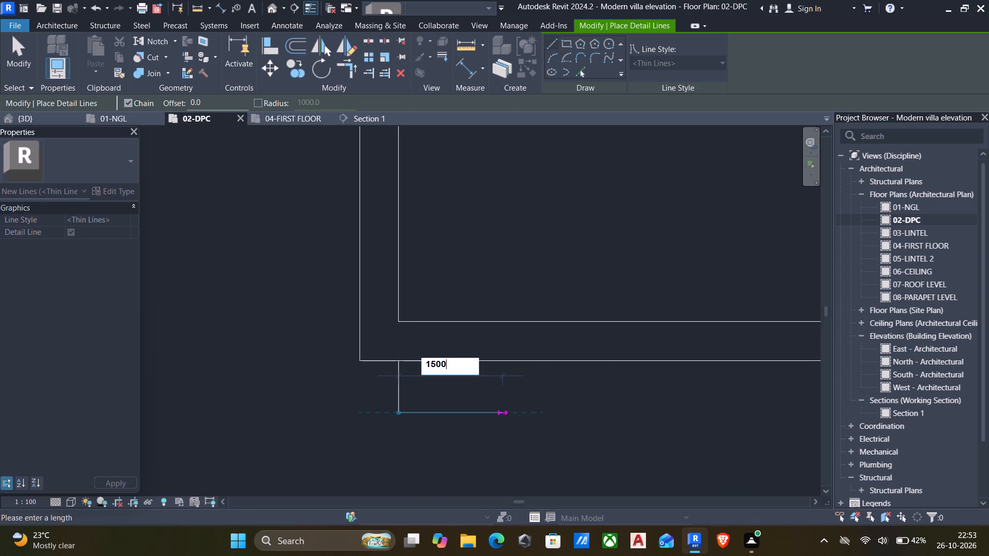
pyautogui.press('Return')
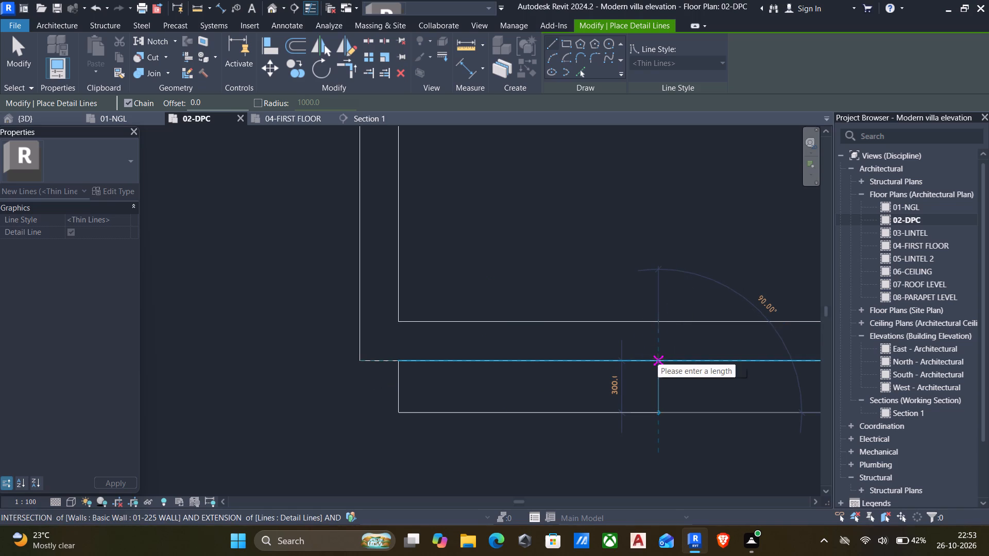
pyautogui.click(658, 359)
pyautogui.press('Escape')
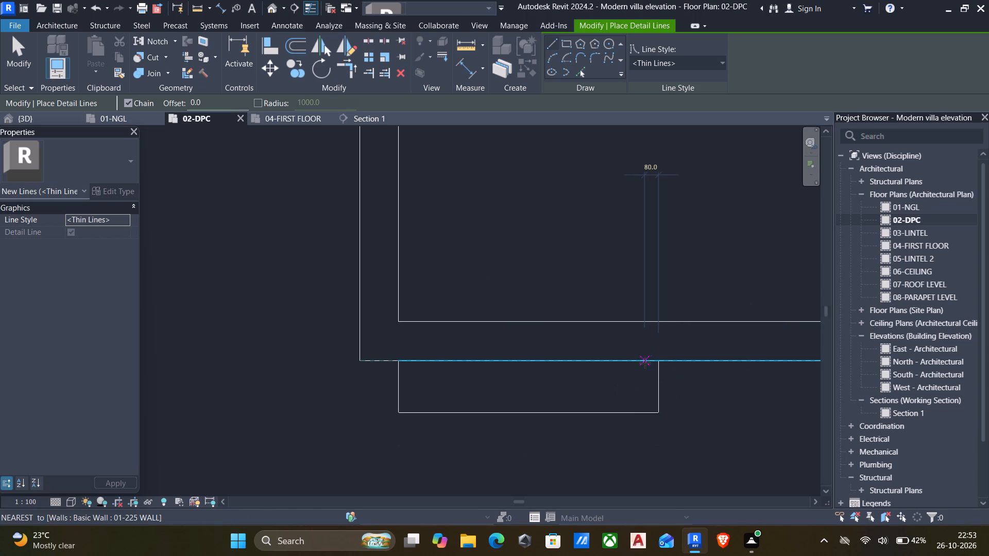
# Place a 01-225 WALL MAIN wall along the outline's 1500 mm outer edge, with its thickness outside the outline.
pyautogui.write('wa')
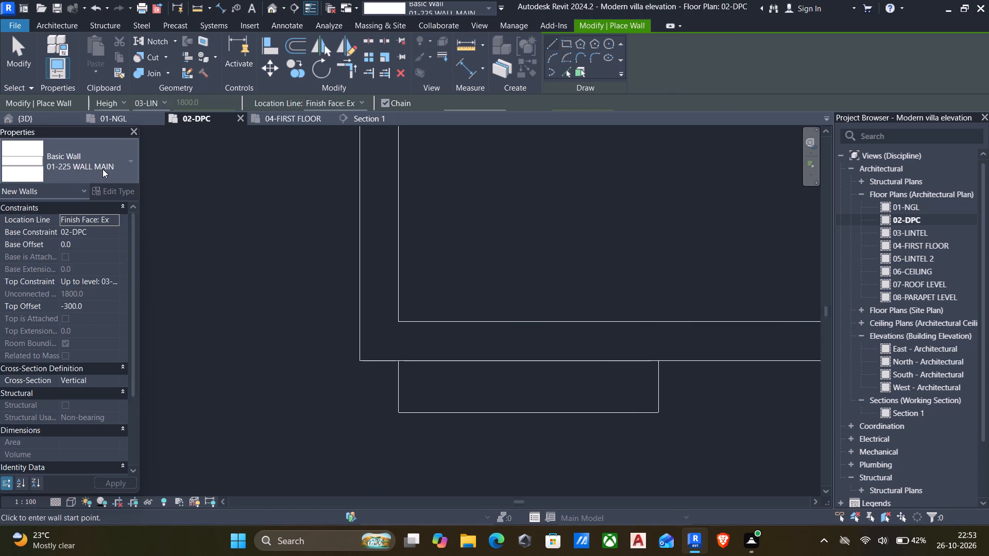
pyautogui.click(397, 416)
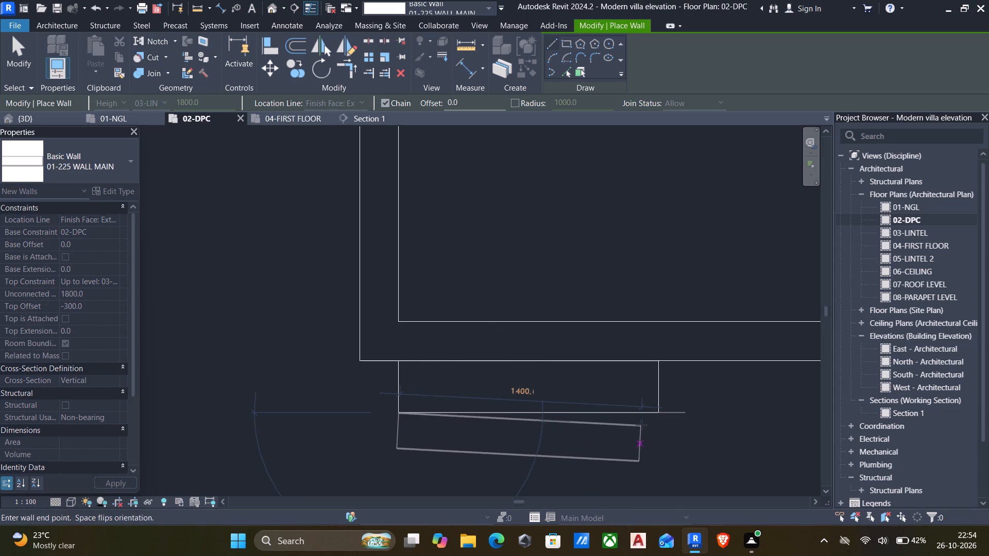
pyautogui.click(655, 415)
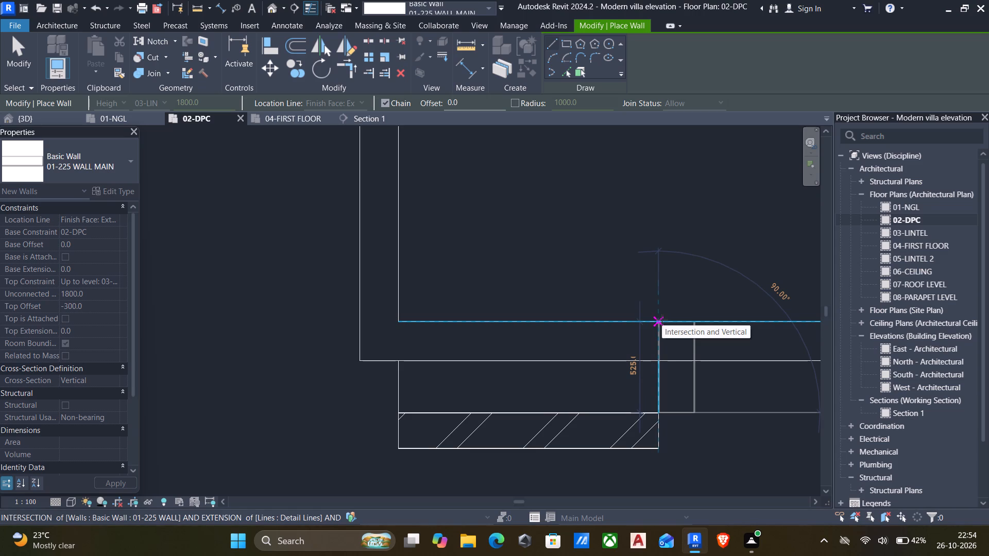
pyautogui.press('Escape')
pyautogui.press('Escape')
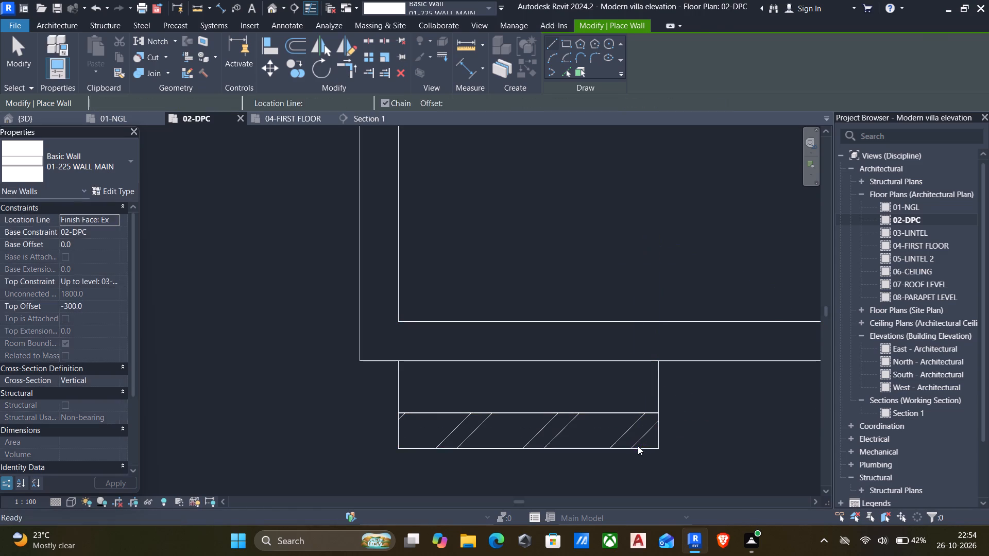
# Set the projecting wall's base offset to -450, its top constraint to 07-ROOF LEVEL and its top offset to 0.
pyautogui.click(636, 450)
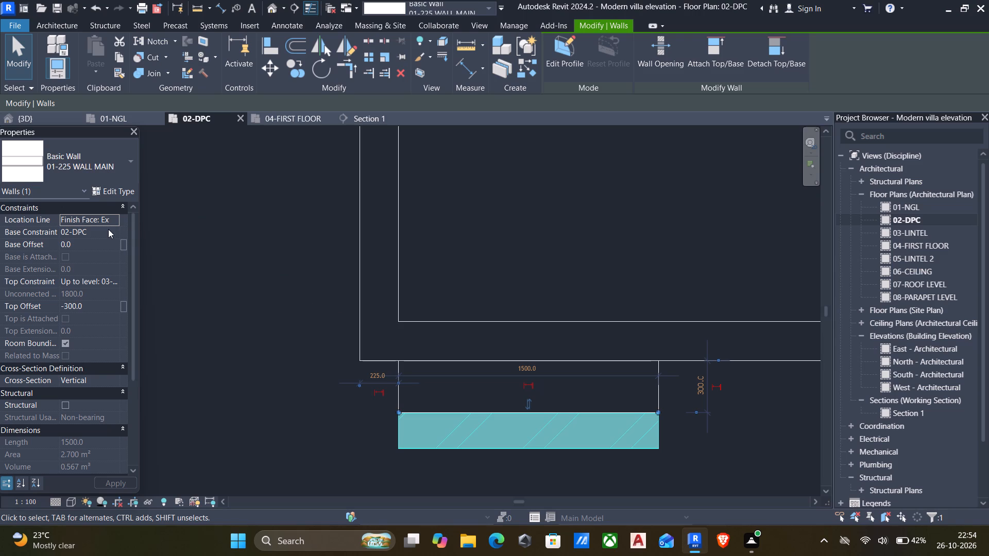
pyautogui.click(98, 247)
pyautogui.write('-450')
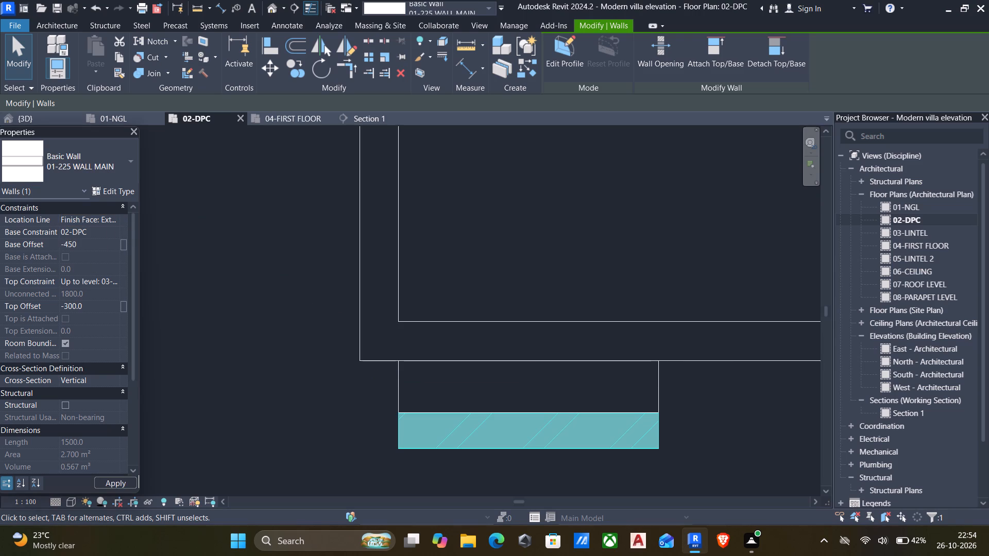
pyautogui.click(118, 283)
pyautogui.scroll(-5, 109, 336)
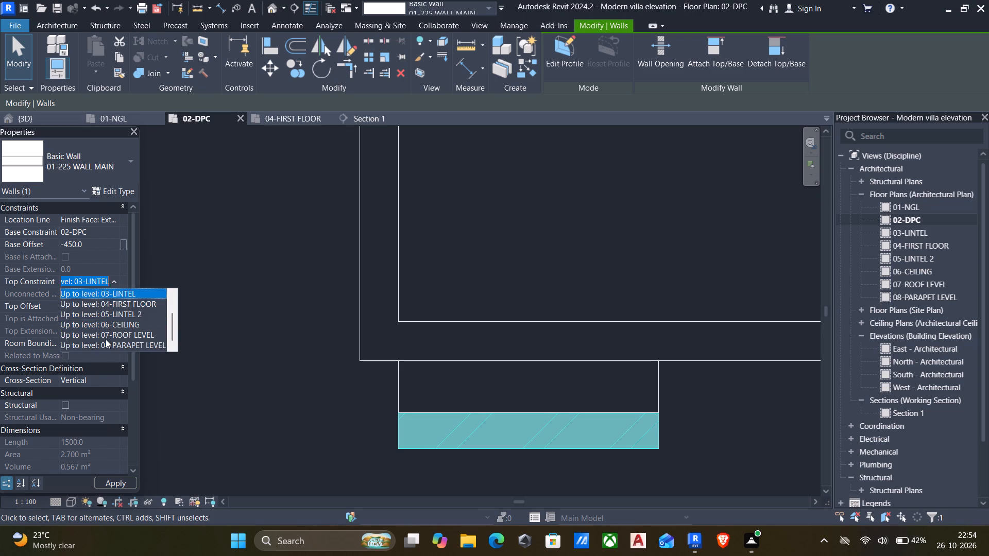
pyautogui.click(106, 338)
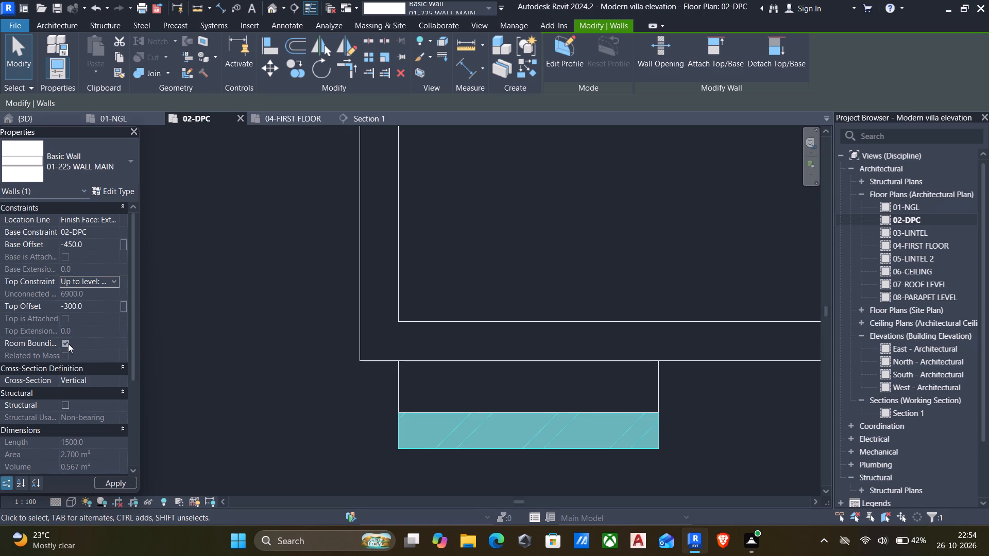
pyautogui.click(90, 305)
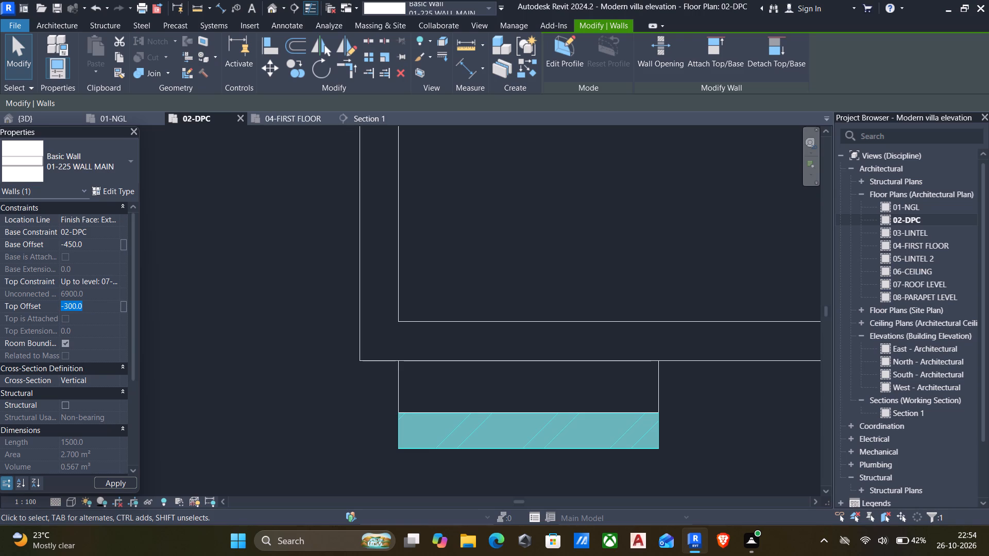
pyautogui.press('0')
pyautogui.click(112, 481)
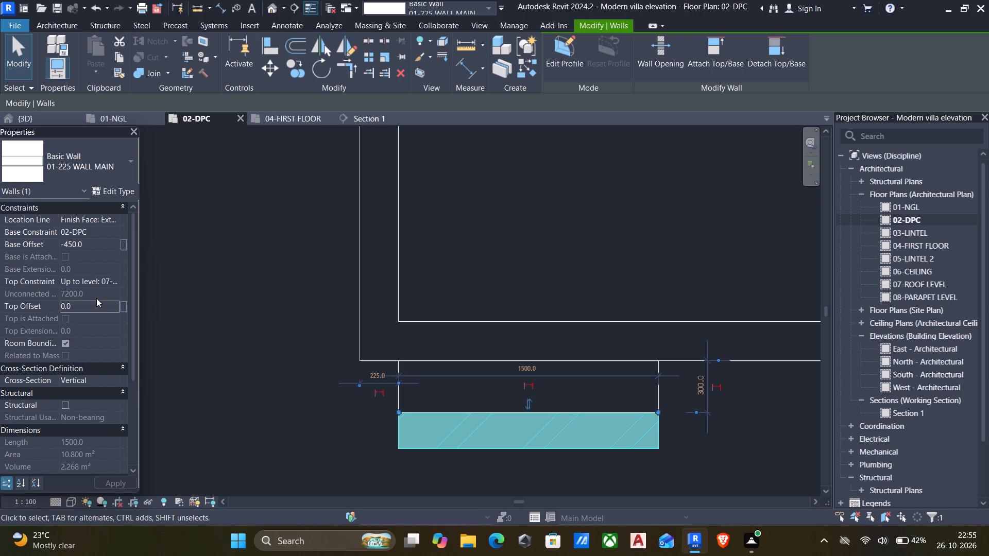
# Change the projecting wall's base offset to -150.
pyautogui.click(99, 247)
pyautogui.press('1')
pyautogui.press('BackSpace')
pyautogui.press('BackSpace')
pyautogui.write('-150')
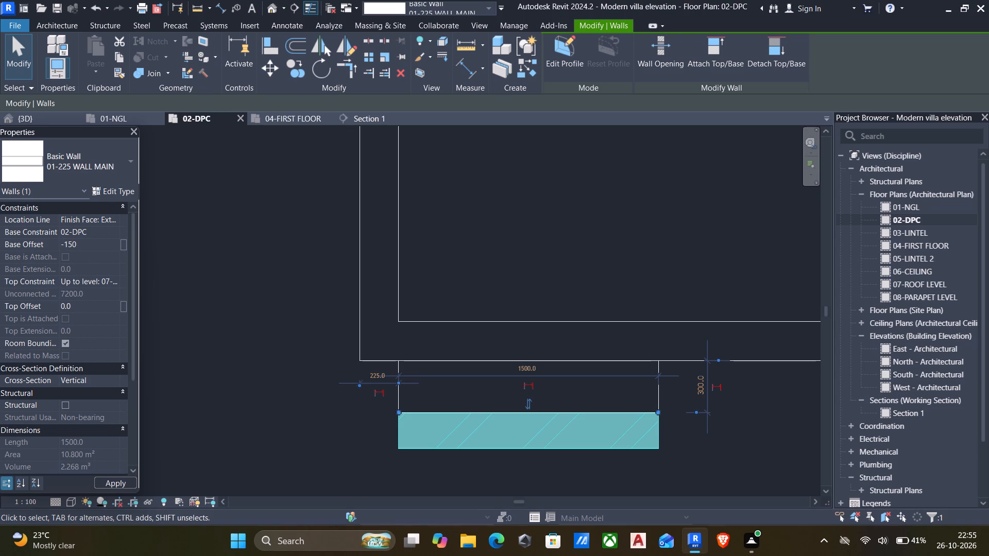
pyautogui.click(111, 478)
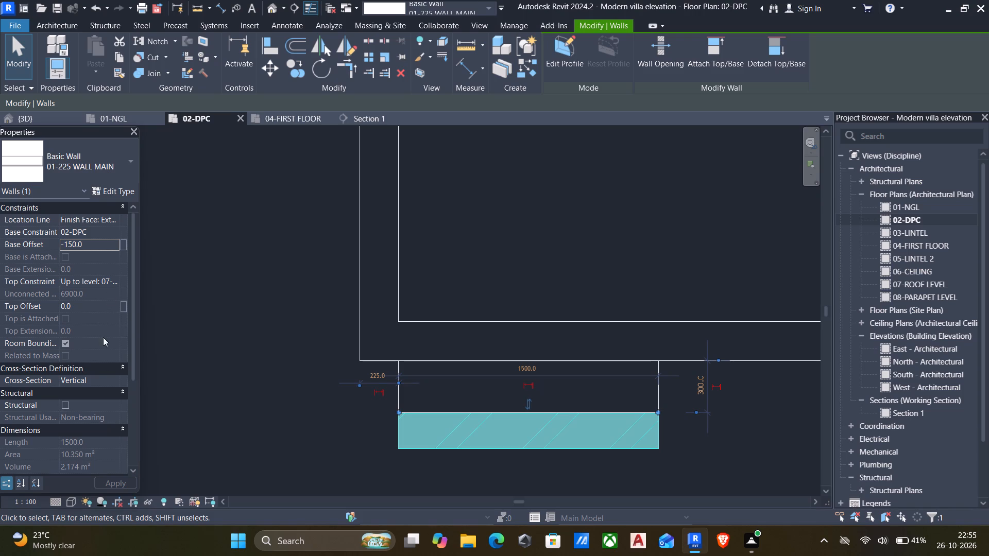
pyautogui.click(249, 373)
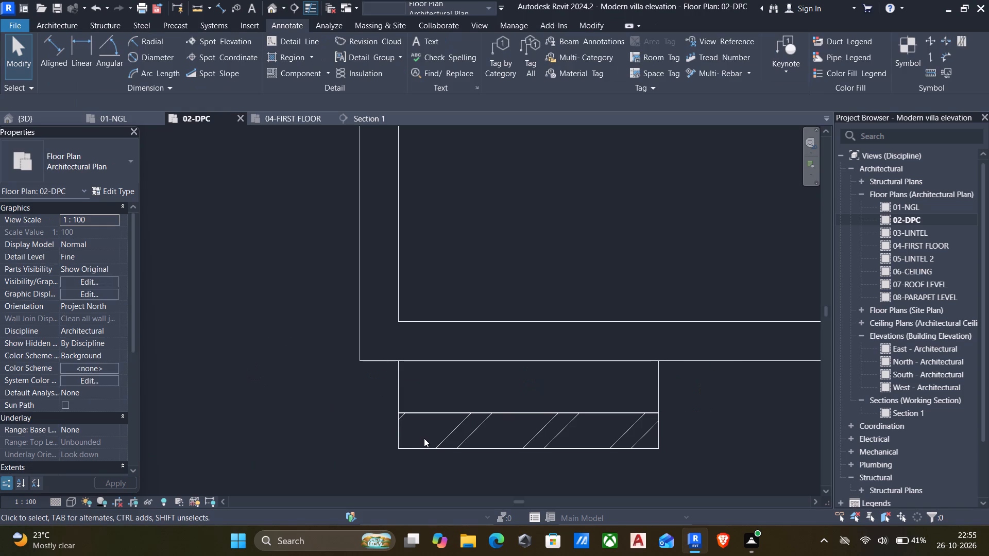
# Duplicate the projecting wall's type under the name "brick wall 225".
pyautogui.click(424, 442)
pyautogui.click(407, 448)
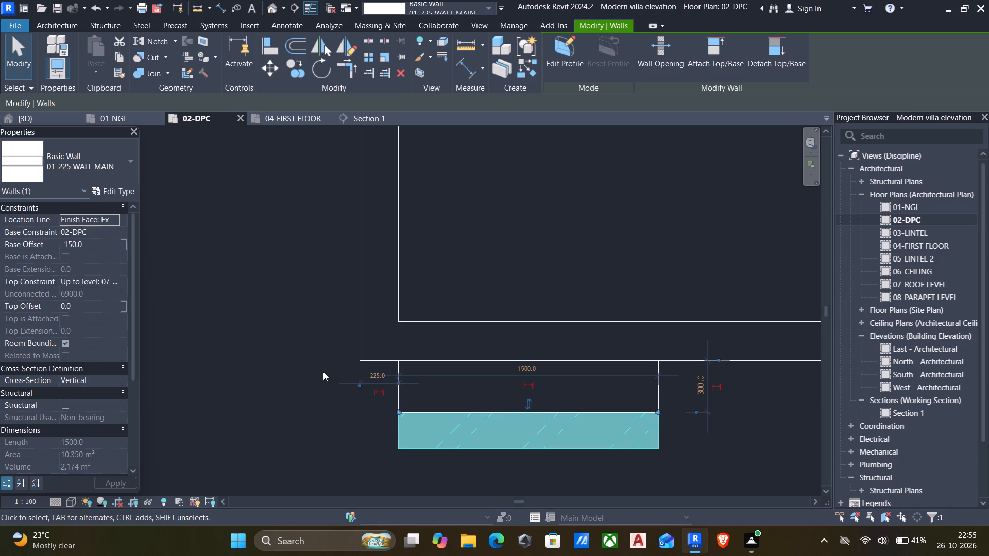
pyautogui.scroll(-5, 355, 397)
pyautogui.moveTo(347, 411); pyautogui.dragTo(288, 302, button='middle')
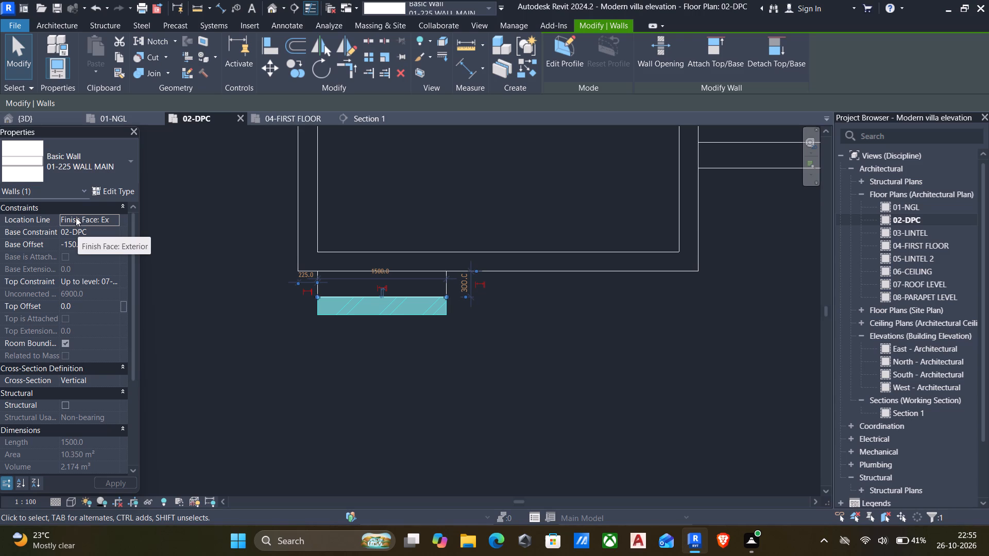
pyautogui.click(109, 189)
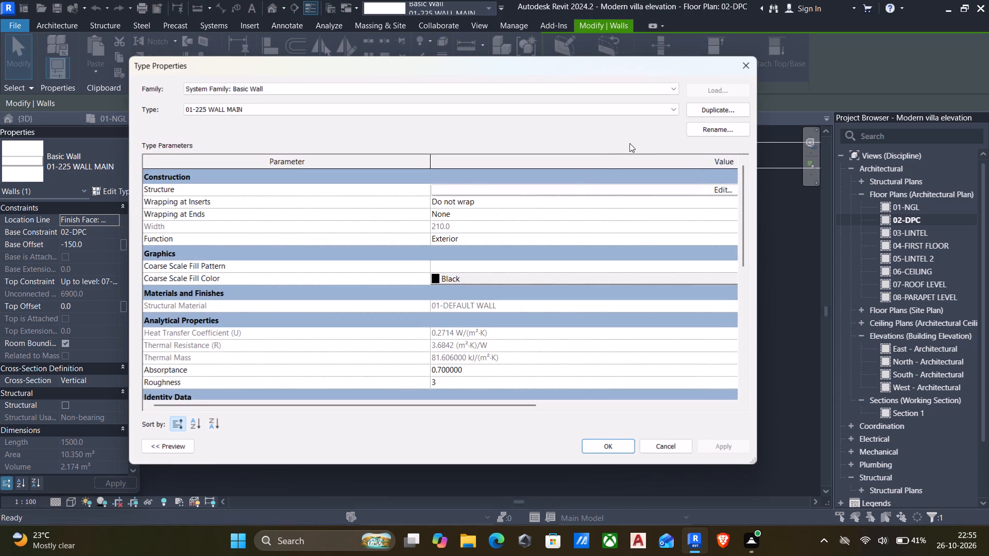
pyautogui.click(723, 109)
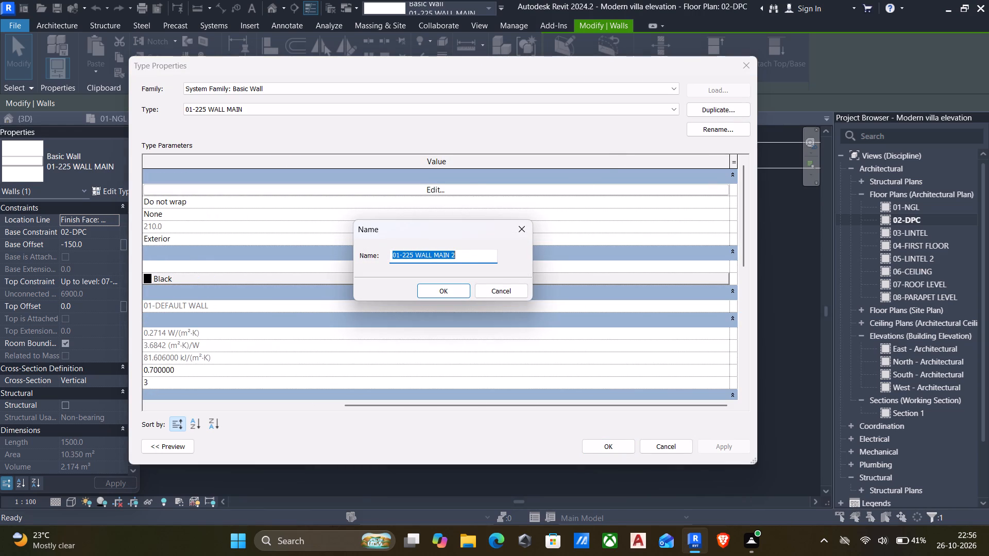
pyautogui.press('BackSpace')
pyautogui.write('brick wall 225')
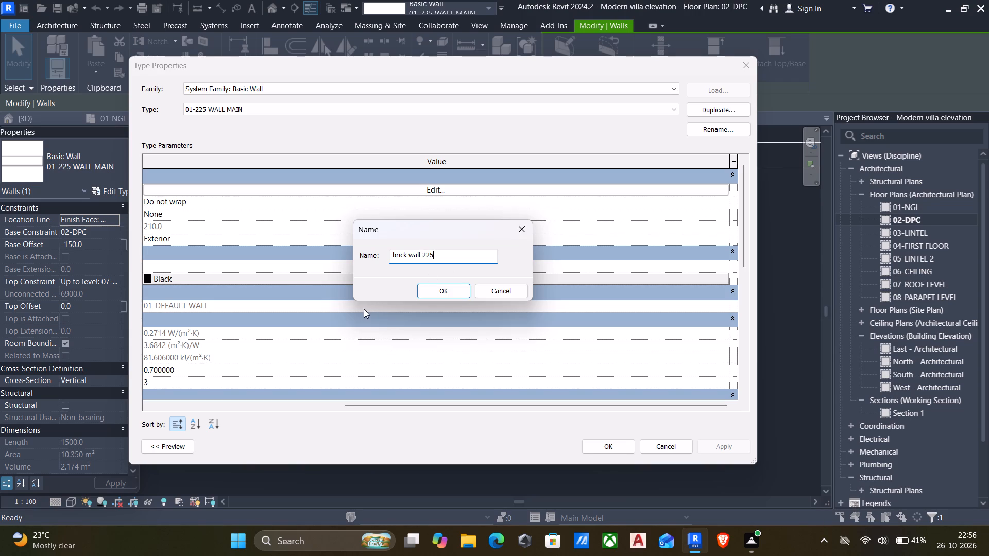
pyautogui.click(421, 290)
# In the new type's structure, delete both white paint finish layers and set the structure layer's thickness to 225.
pyautogui.click(424, 193)
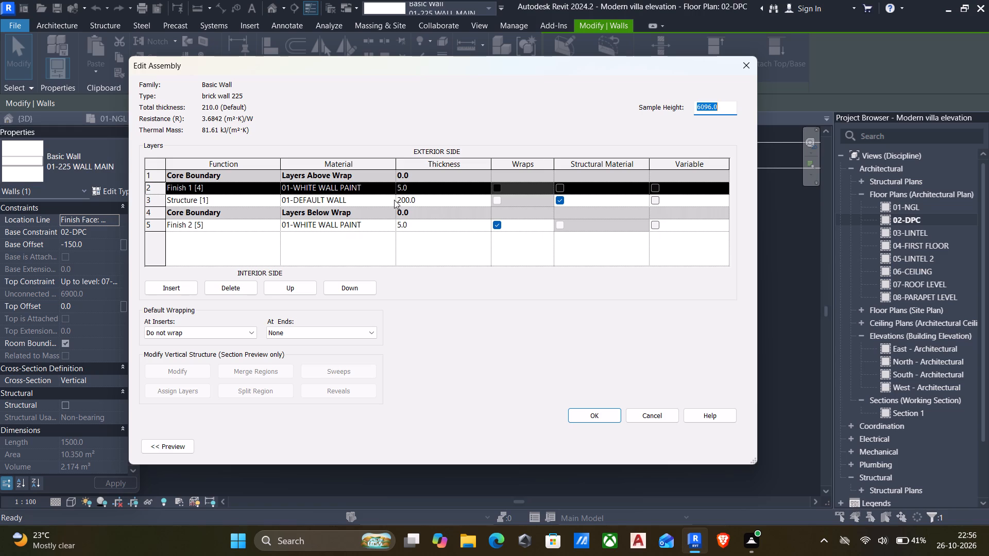
pyautogui.click(186, 224)
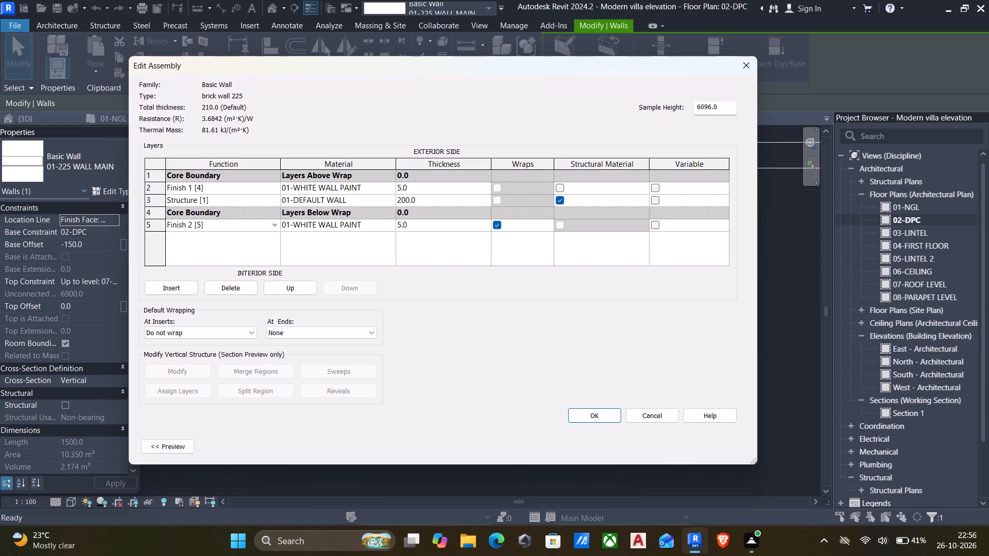
pyautogui.click(154, 225)
pyautogui.click(231, 288)
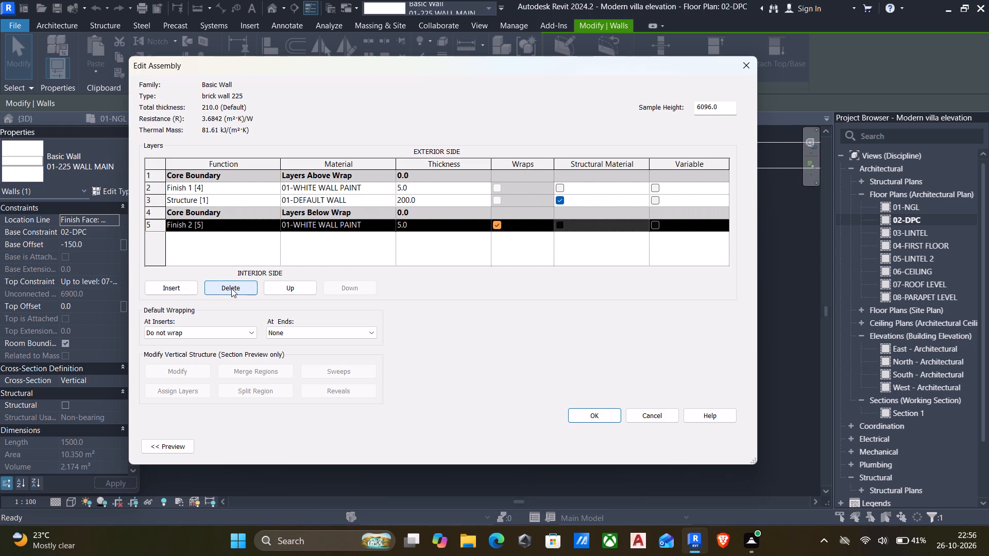
pyautogui.click(155, 190)
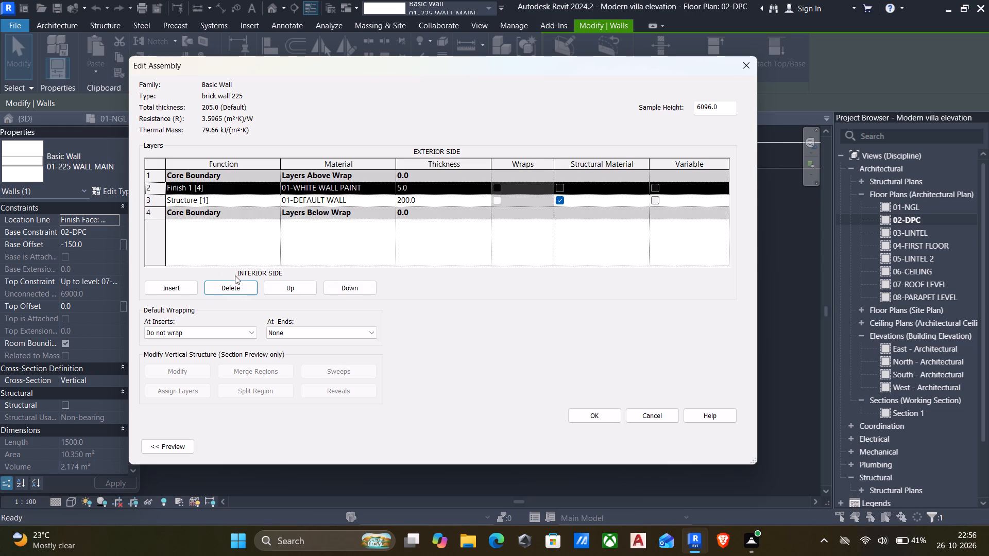
pyautogui.click(245, 286)
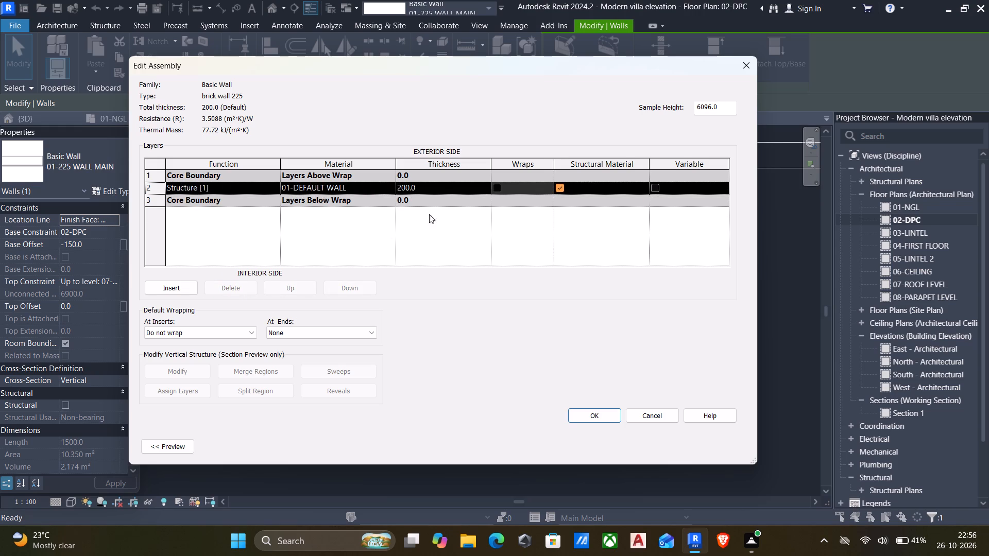
pyautogui.click(436, 183)
pyautogui.write('22')
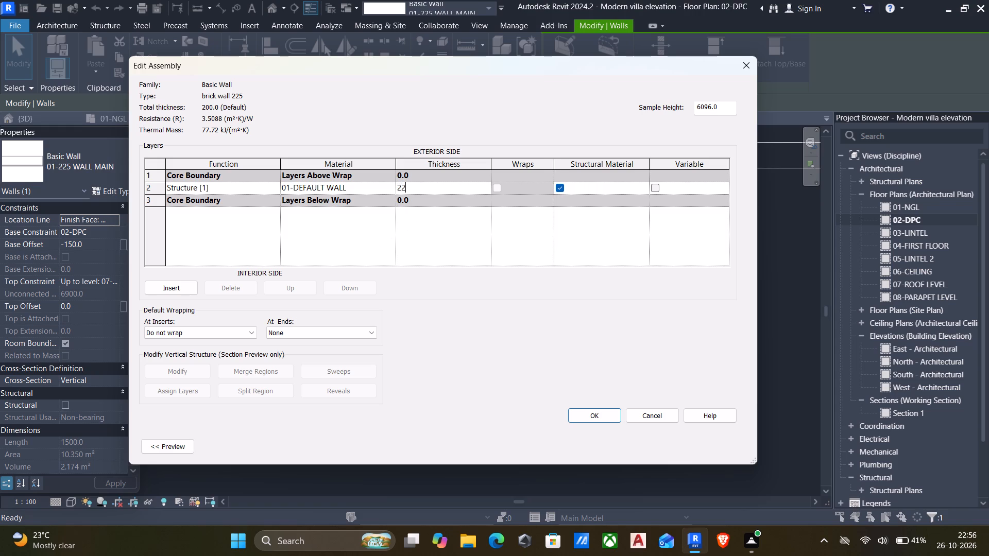
pyautogui.press('5')
# Search the materials for "brick" and choose Brick, Common for the structure layer.
pyautogui.click(389, 189)
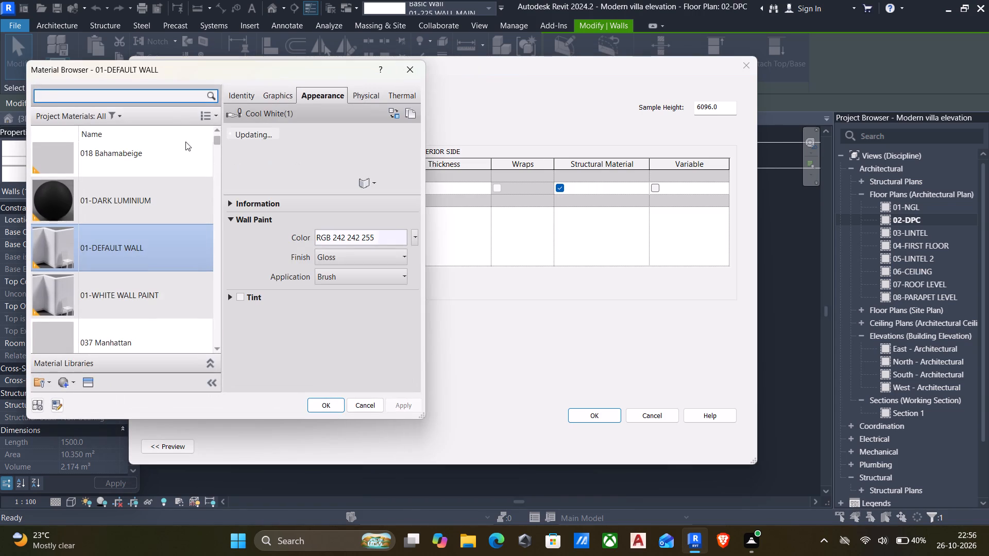
pyautogui.click(164, 94)
pyautogui.write('brick')
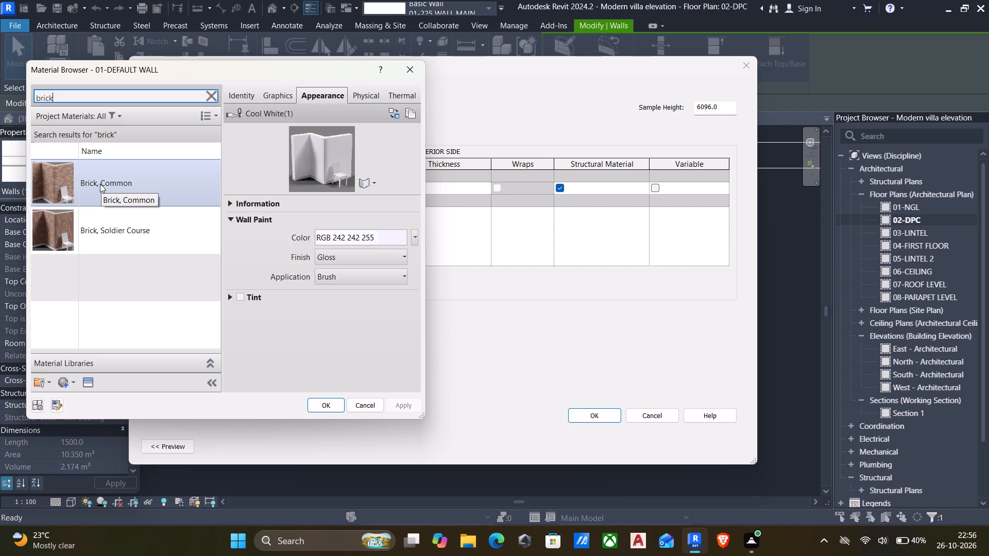
pyautogui.doubleClick(131, 187)
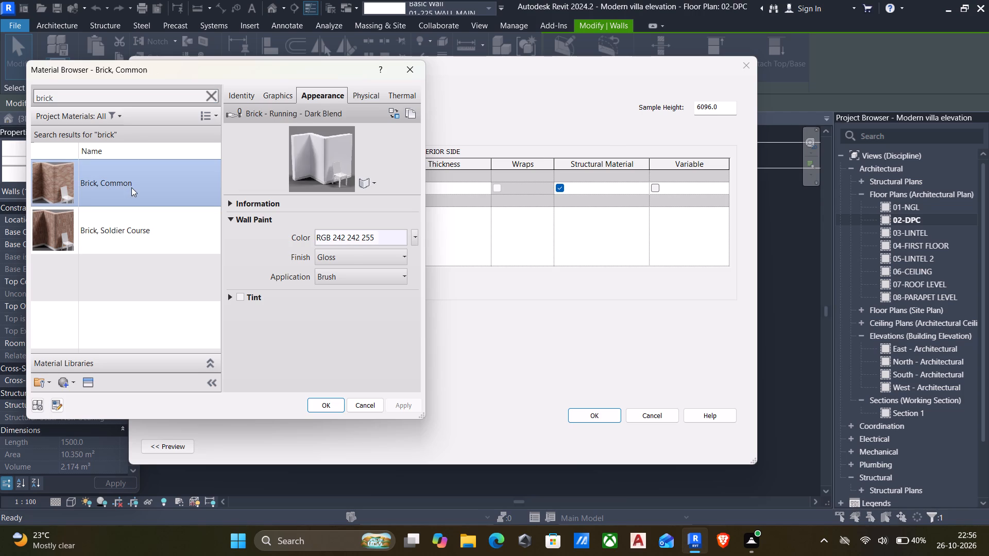
# Set the Brick, Common material's foreground cut pattern to no pattern and apply the brick type to the projecting wall.
pyautogui.click(266, 95)
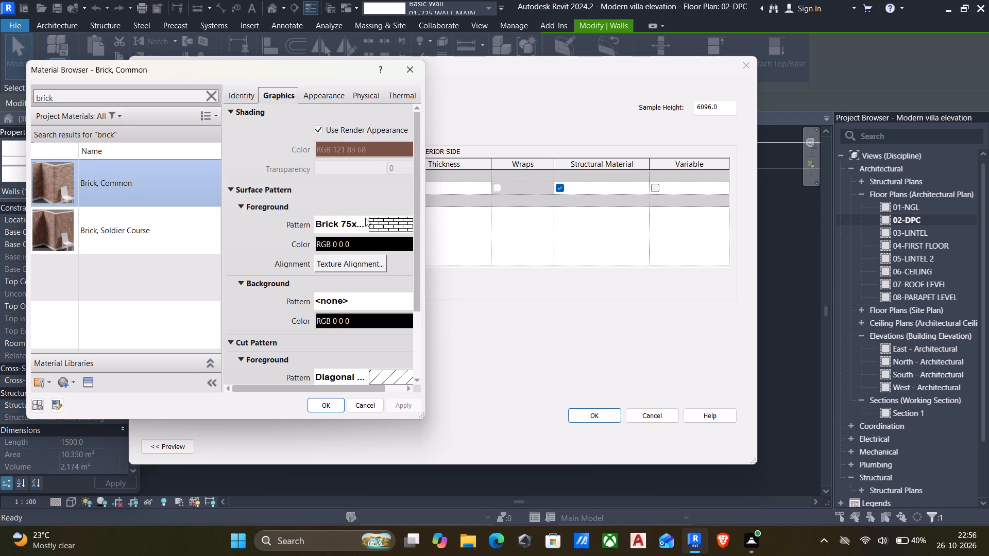
pyautogui.scroll(-2, 342, 318)
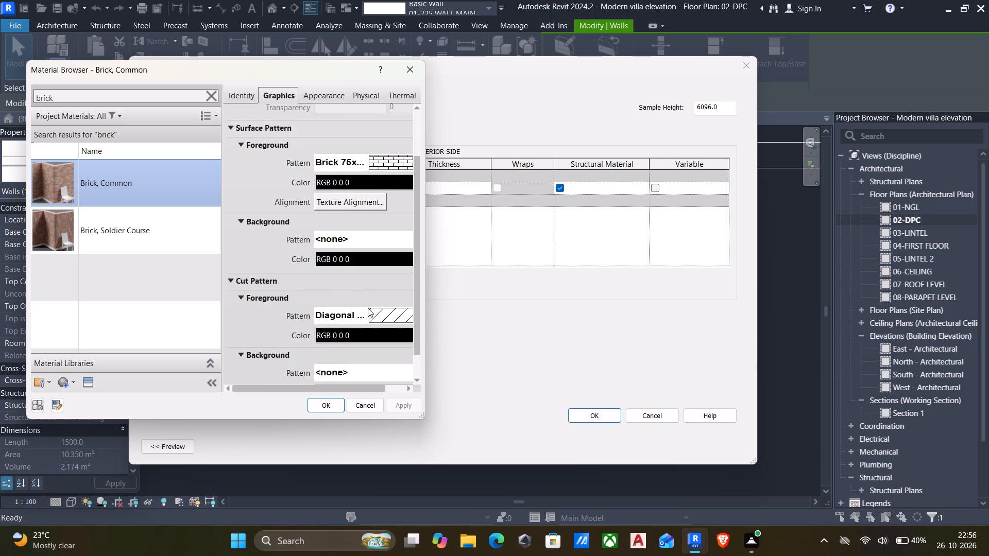
pyautogui.click(374, 313)
pyautogui.scroll(9, 257, 222)
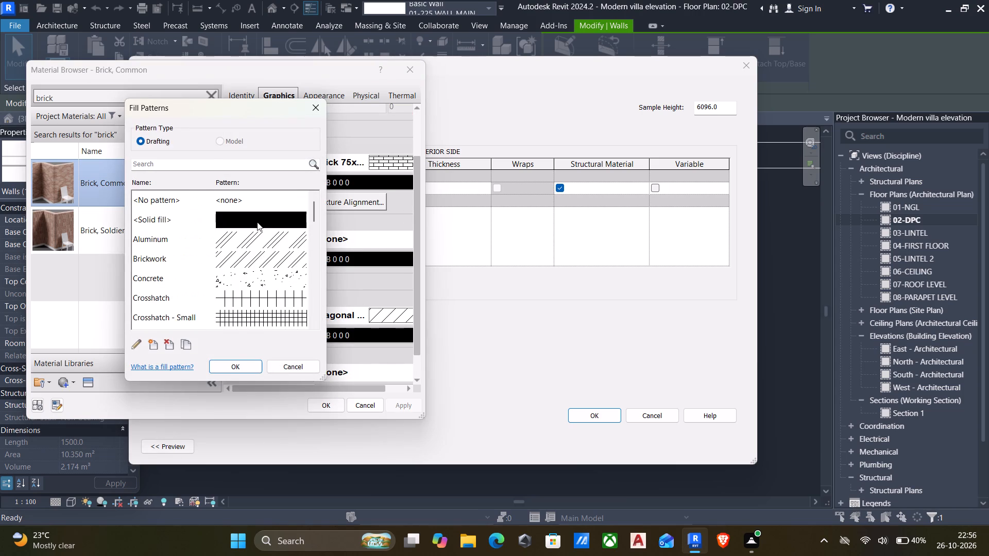
pyautogui.click(244, 200)
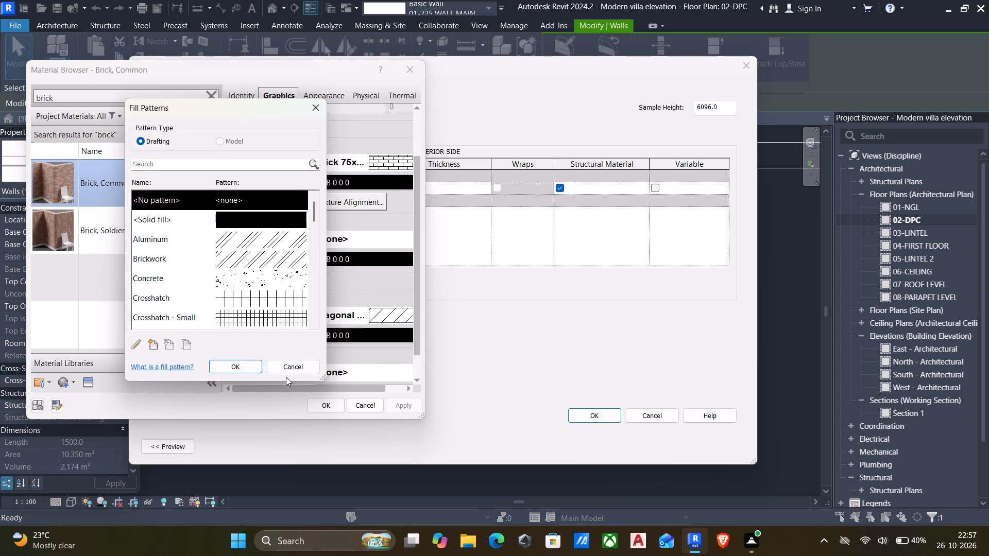
pyautogui.click(249, 364)
pyautogui.click(406, 405)
pyautogui.click(333, 401)
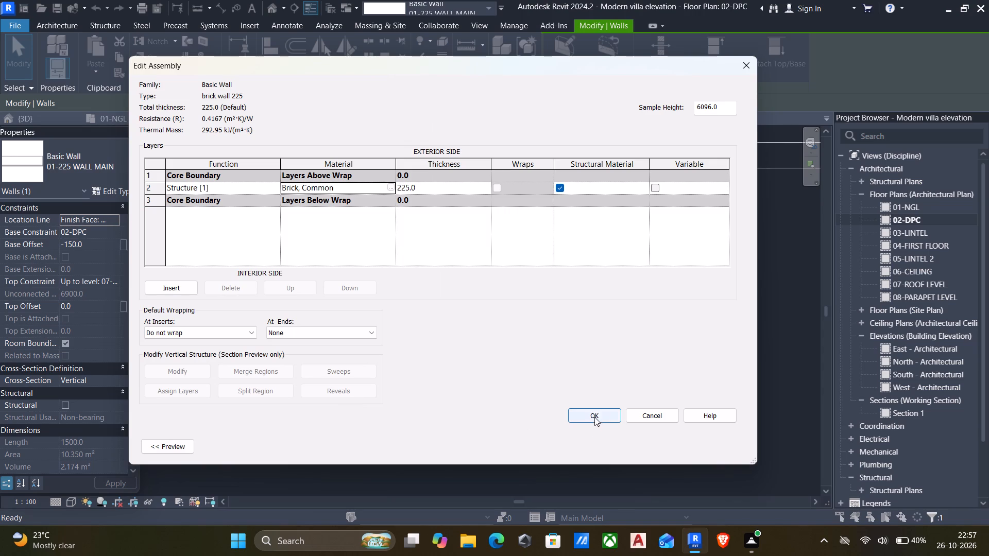
pyautogui.click(594, 416)
pyautogui.click(718, 443)
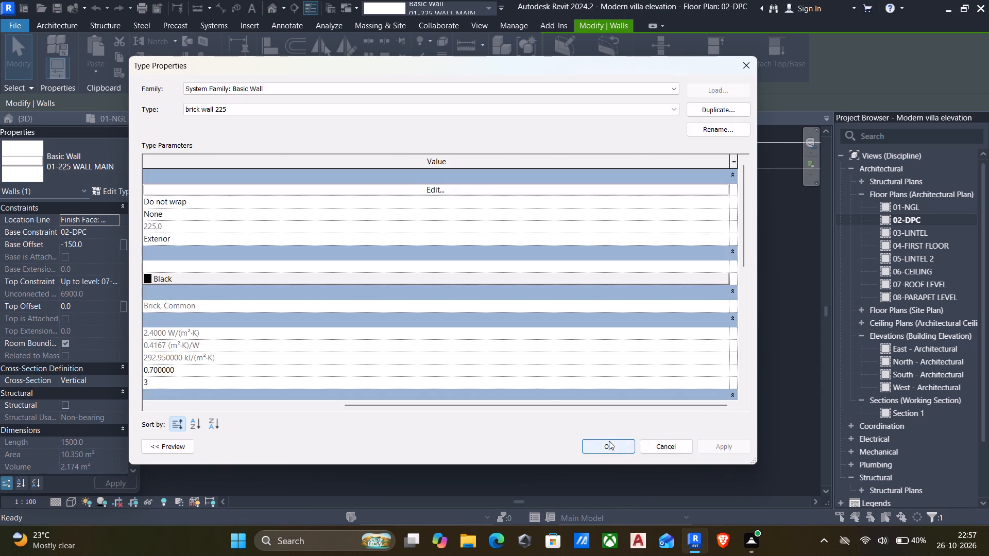
pyautogui.click(609, 441)
pyautogui.scroll(-3, 403, 329)
pyautogui.click(348, 363)
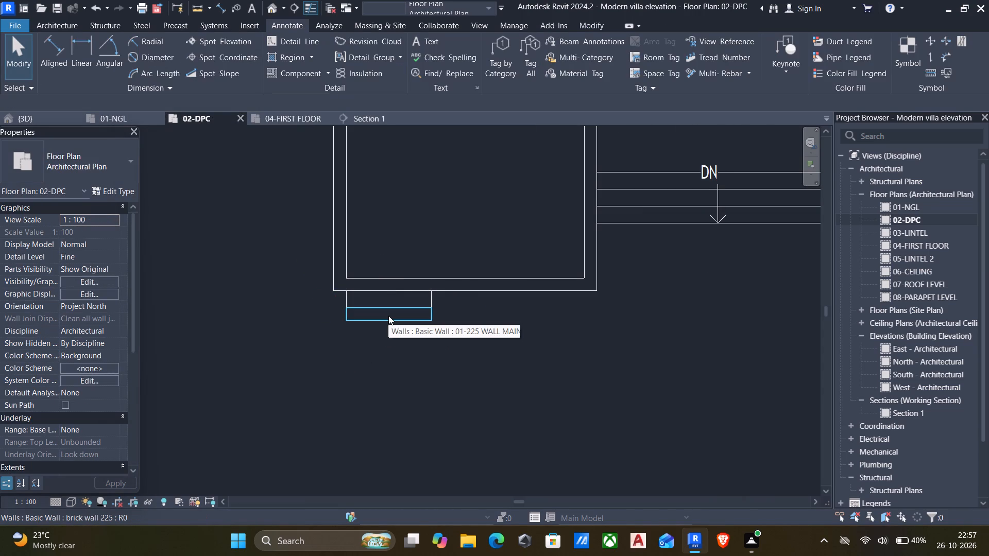
# Draw two brick wall 225 returns from the projecting wall's ends back to the room's outer wall, the inner one 525 mm long.
pyautogui.click(388, 316)
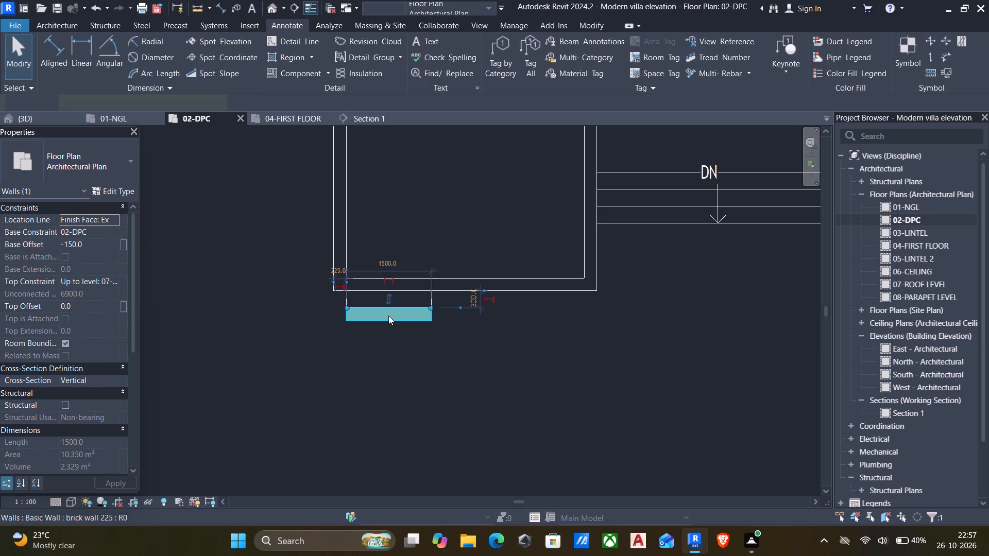
pyautogui.write('cs')
pyautogui.scroll(4, 388, 316)
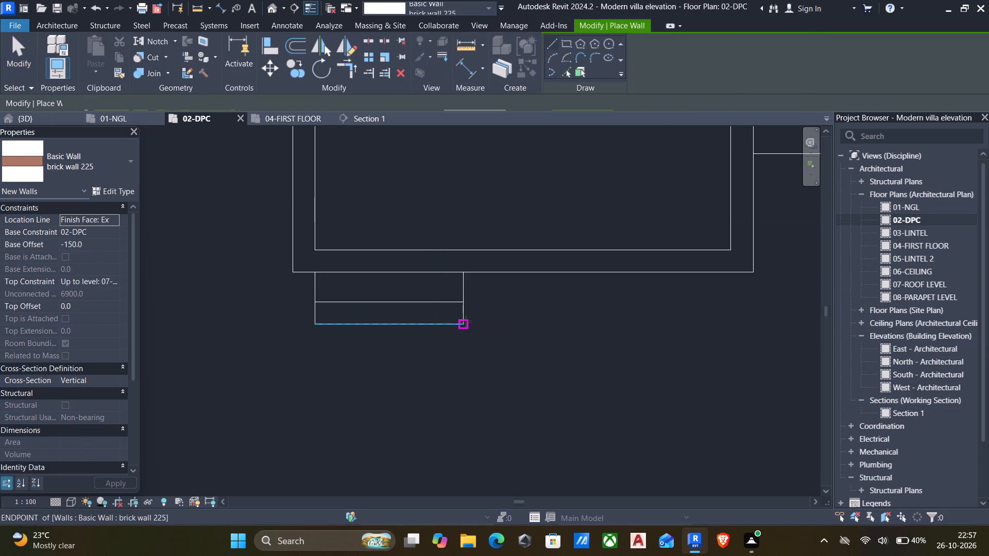
pyautogui.click(466, 322)
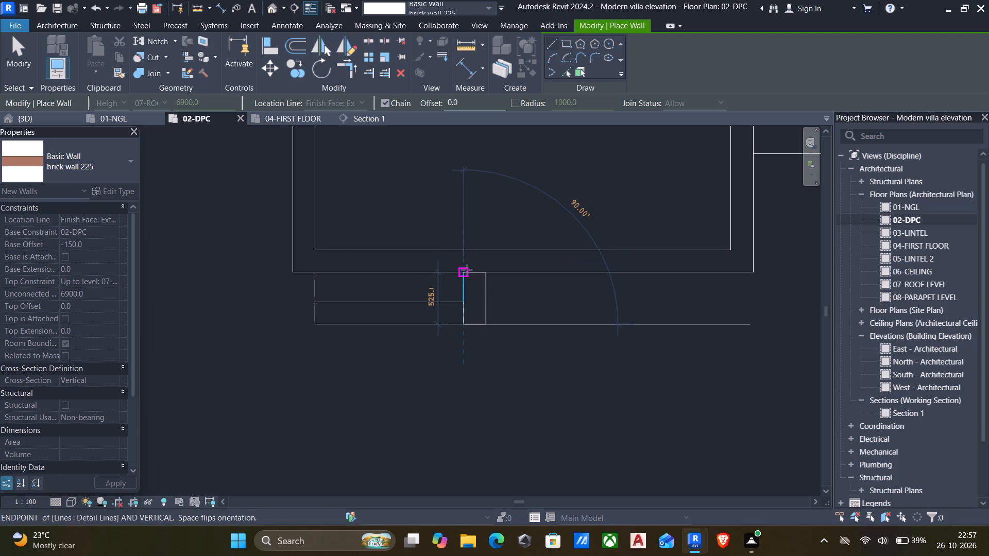
pyautogui.click(467, 270)
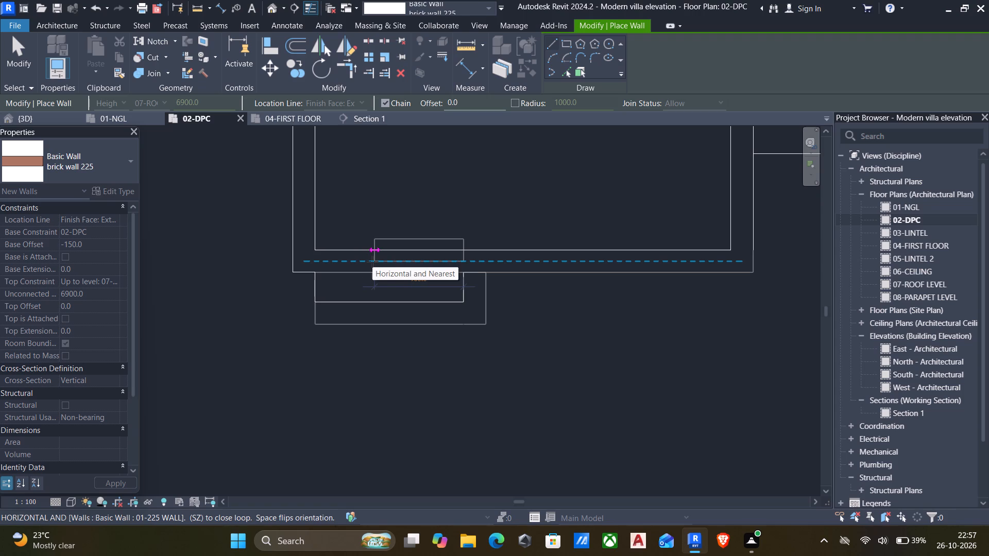
pyautogui.press('Escape')
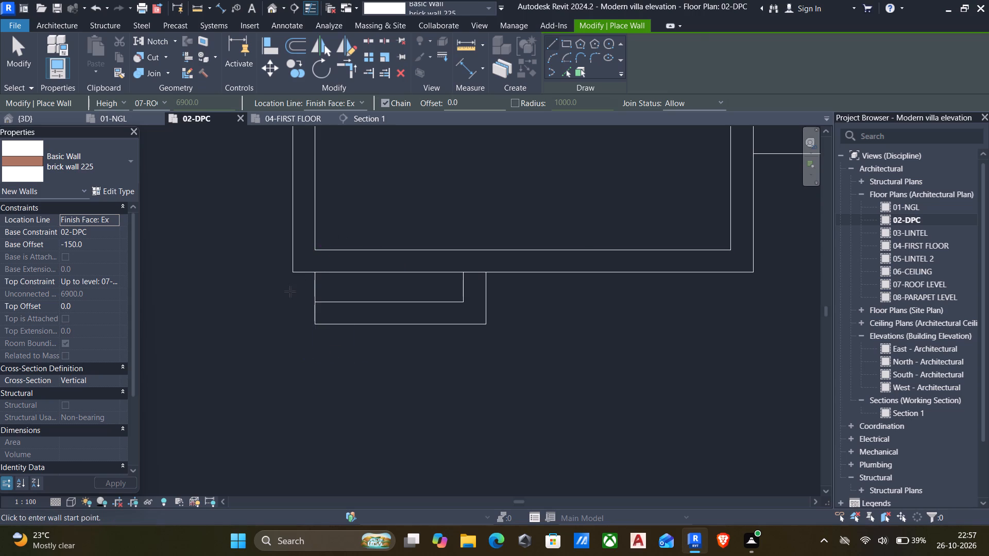
pyautogui.click(310, 274)
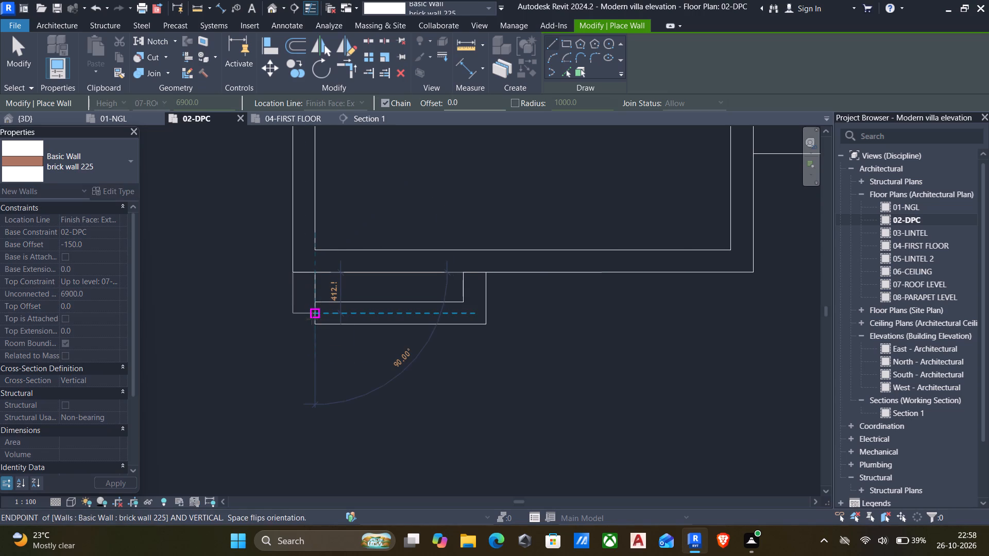
pyautogui.click(313, 321)
pyautogui.press('Escape')
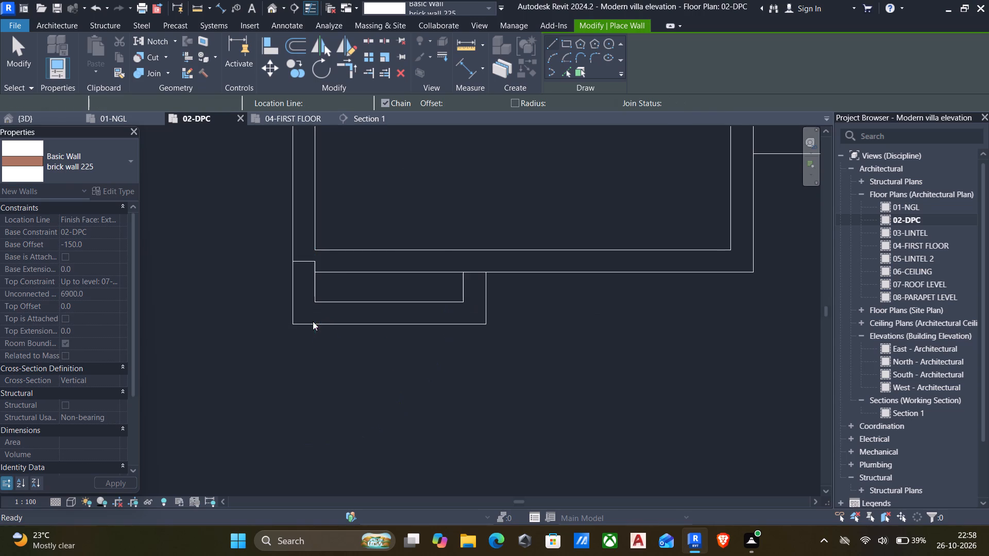
pyautogui.press('Escape')
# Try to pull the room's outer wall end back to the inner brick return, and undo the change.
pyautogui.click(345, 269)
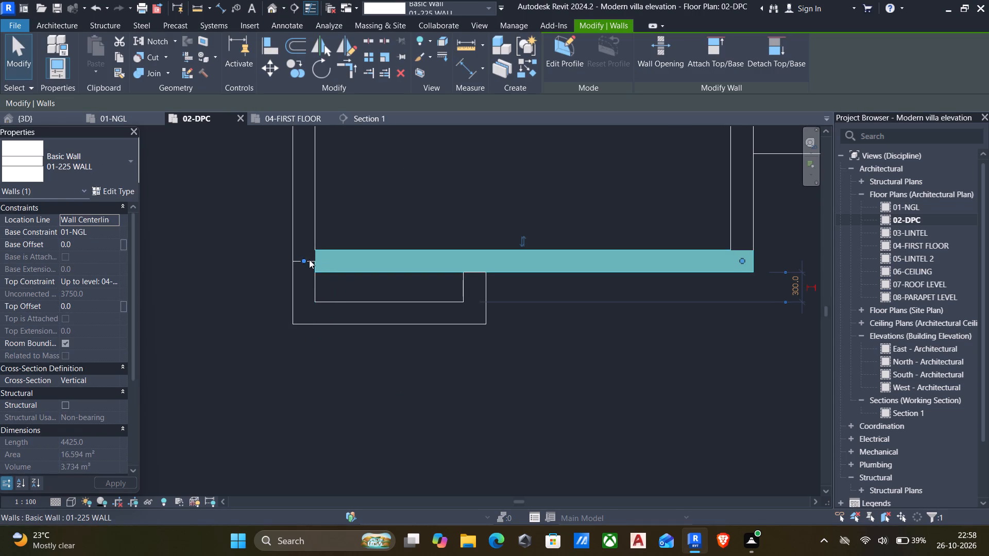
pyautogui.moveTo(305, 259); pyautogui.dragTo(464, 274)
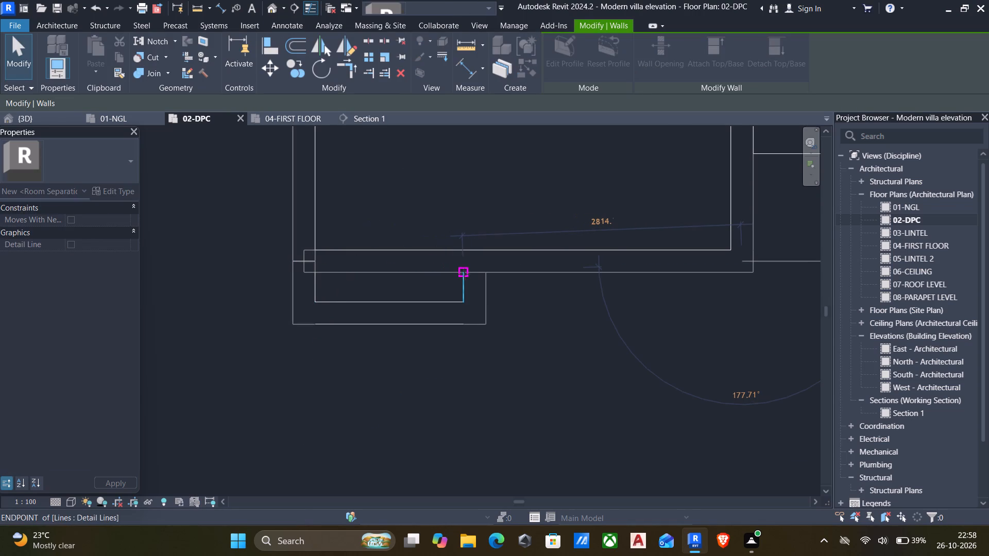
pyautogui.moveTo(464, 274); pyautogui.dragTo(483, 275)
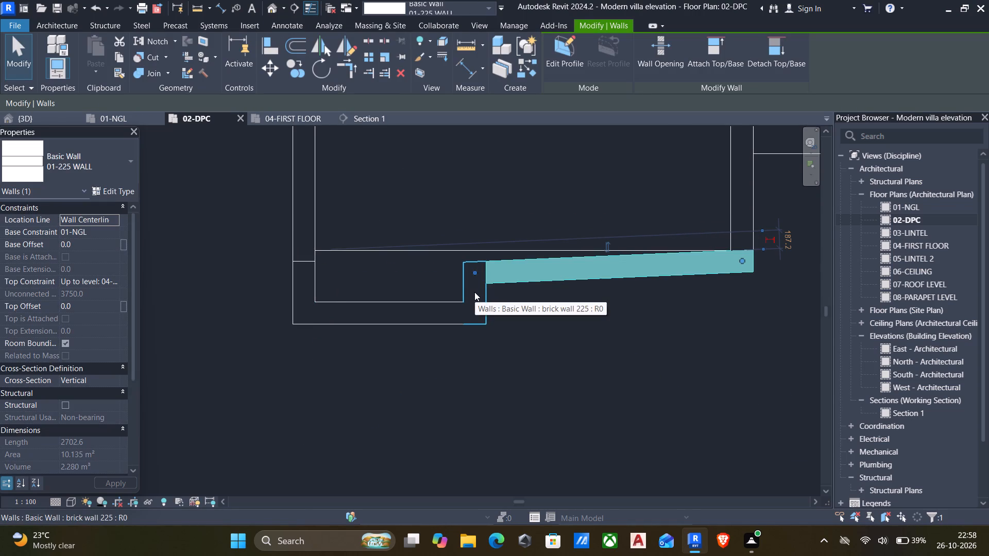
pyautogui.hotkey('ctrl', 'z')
# Shorten the room's outer wall behind the brick projection to 2812.5 mm, ending it in line with the inner brick return's face.
pyautogui.click(404, 254)
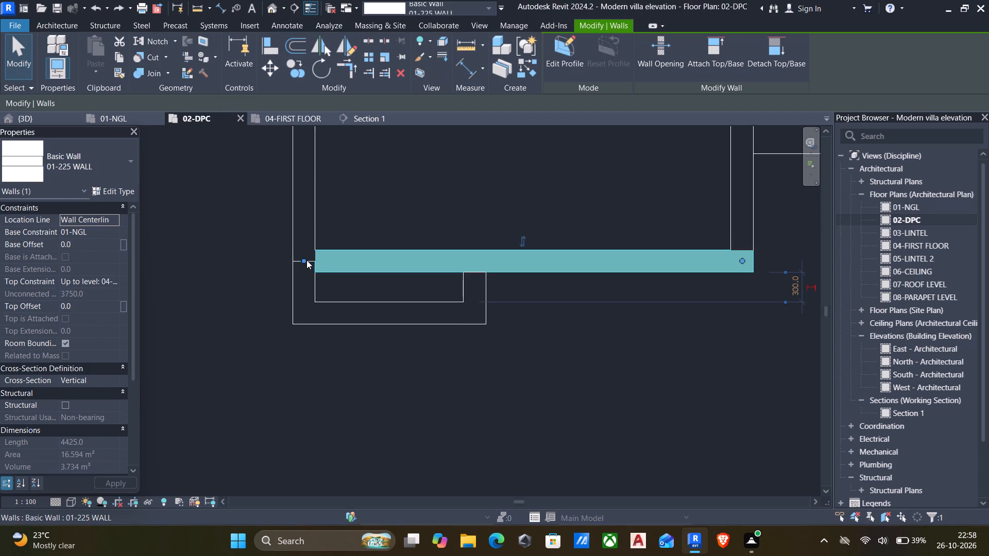
pyautogui.moveTo(305, 260); pyautogui.dragTo(461, 267)
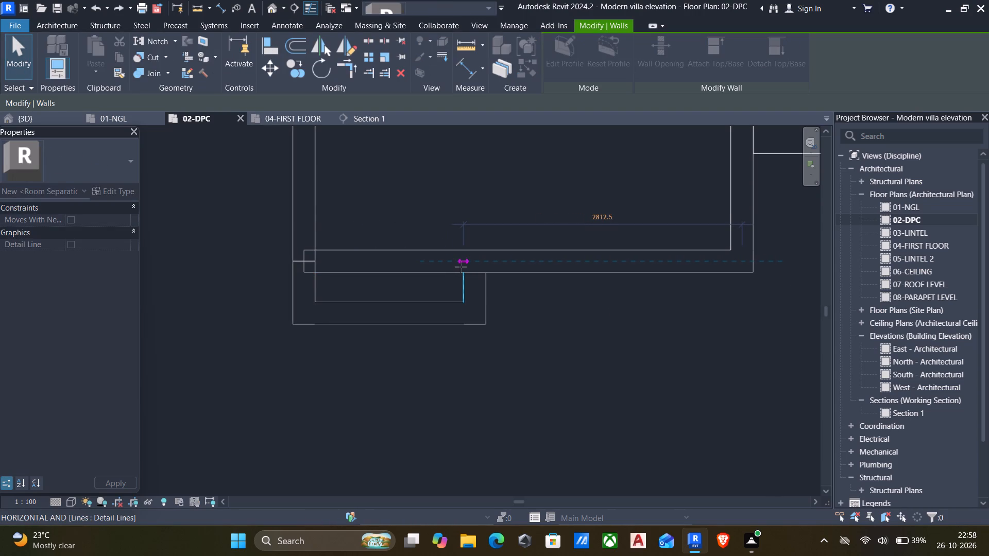
pyautogui.moveTo(461, 267); pyautogui.dragTo(461, 267)
pyautogui.click(496, 356)
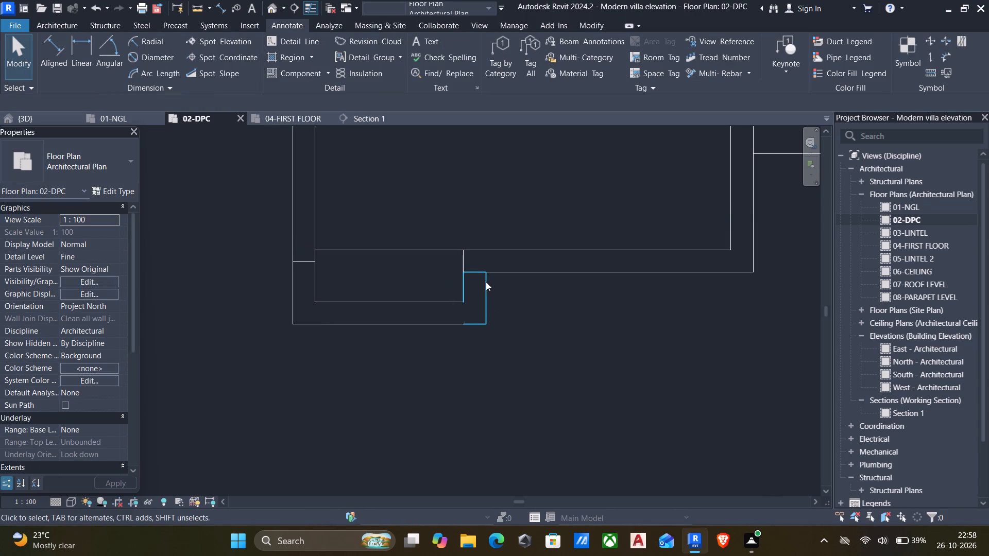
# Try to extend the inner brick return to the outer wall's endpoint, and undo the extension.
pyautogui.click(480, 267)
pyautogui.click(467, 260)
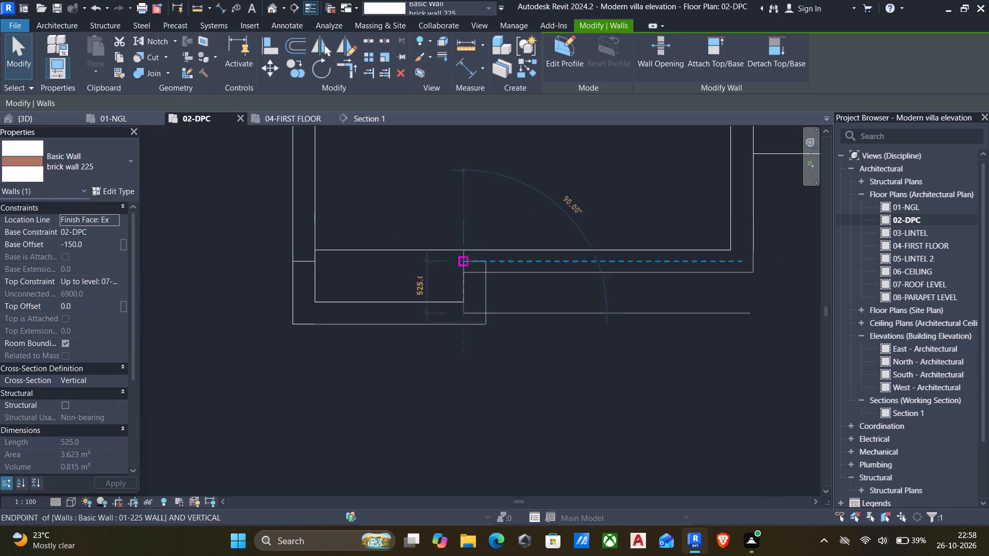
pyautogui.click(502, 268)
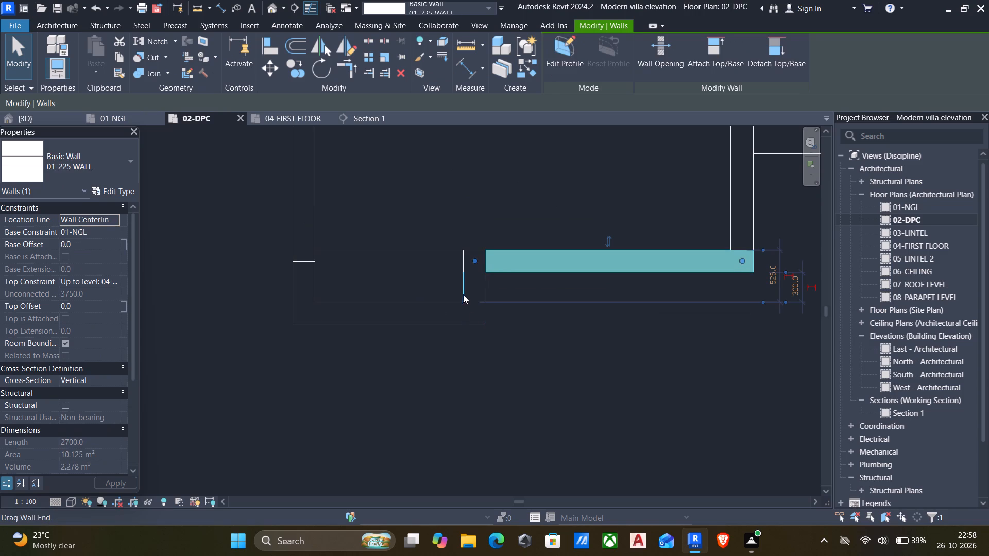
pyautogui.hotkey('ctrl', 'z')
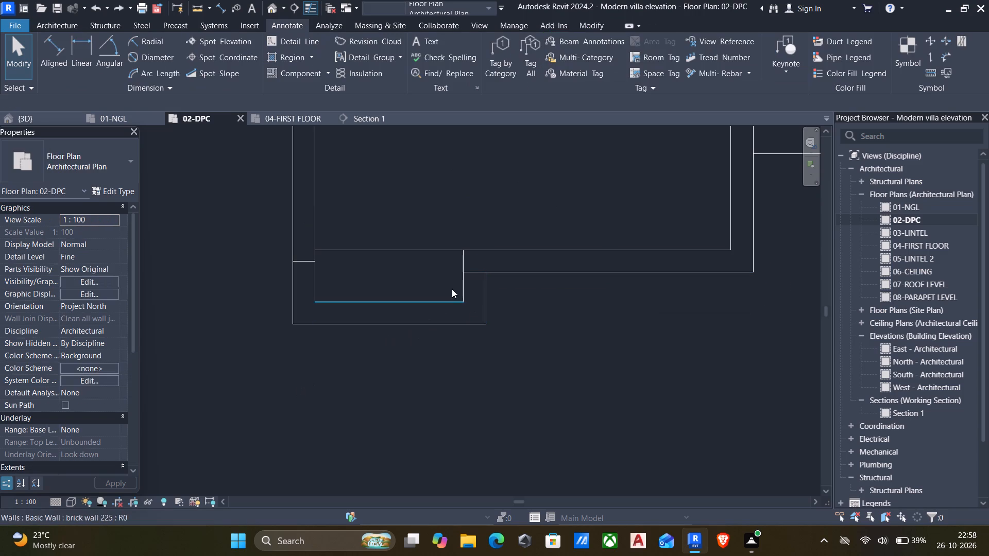
# Shorten the room's outer wall to 2700 mm so it joins the inner brick return at its centre.
pyautogui.click(499, 263)
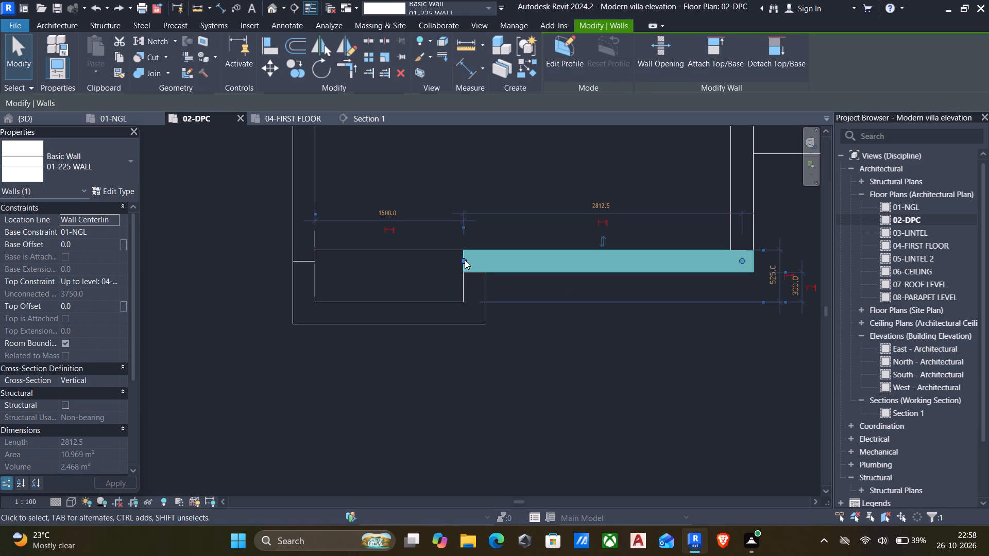
pyautogui.moveTo(464, 260); pyautogui.dragTo(484, 263)
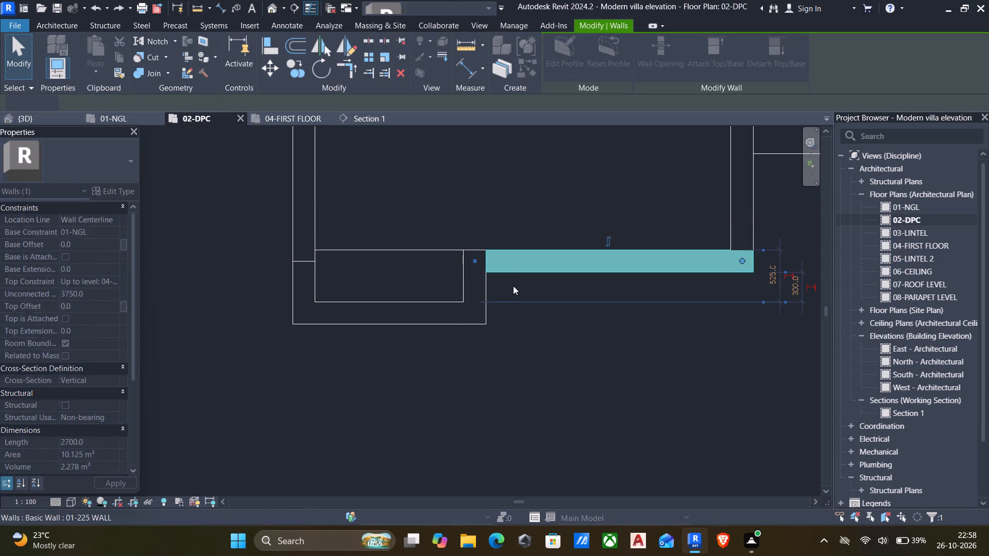
pyautogui.click(504, 348)
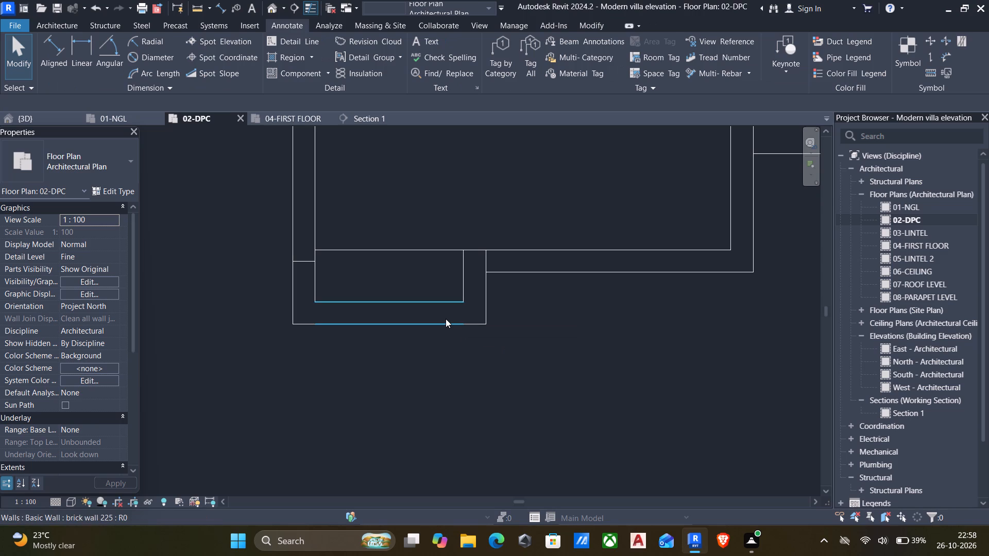
# Examine the brick projection and its returns against the house walls in the 3D view.
pyautogui.click(266, 6)
pyautogui.scroll(4, 451, 198)
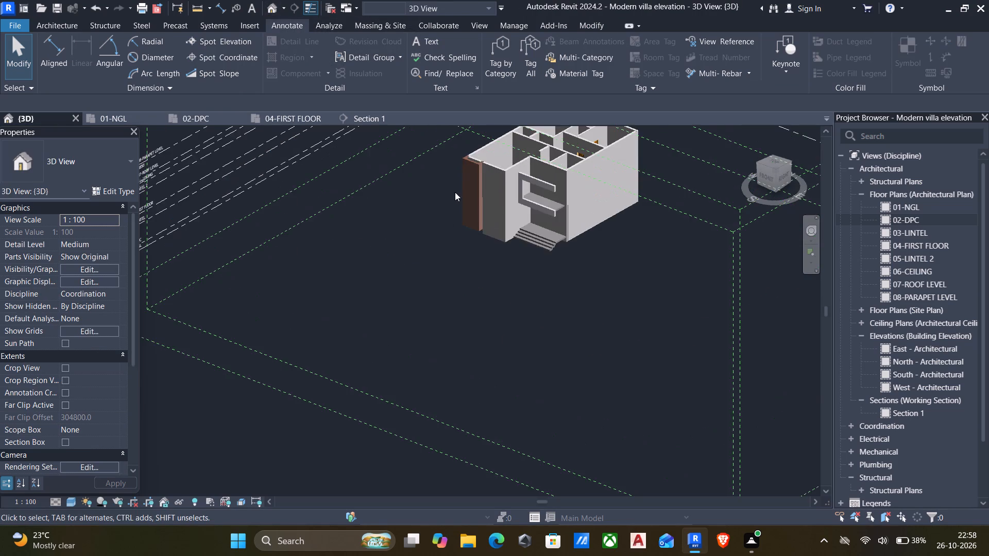
pyautogui.scroll(6, 461, 192)
pyautogui.scroll(6, 528, 219)
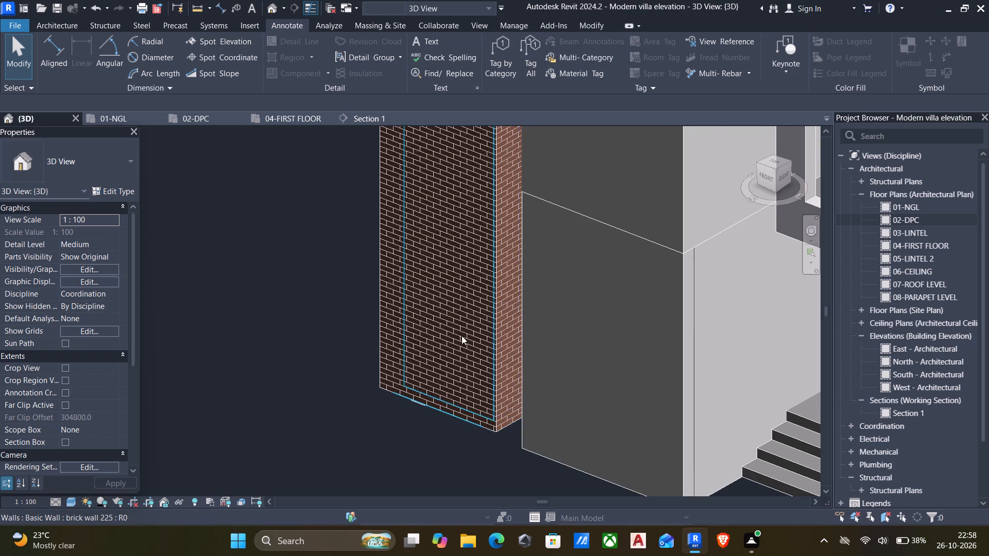
pyautogui.scroll(1, 461, 343)
pyautogui.scroll(-11, 454, 368)
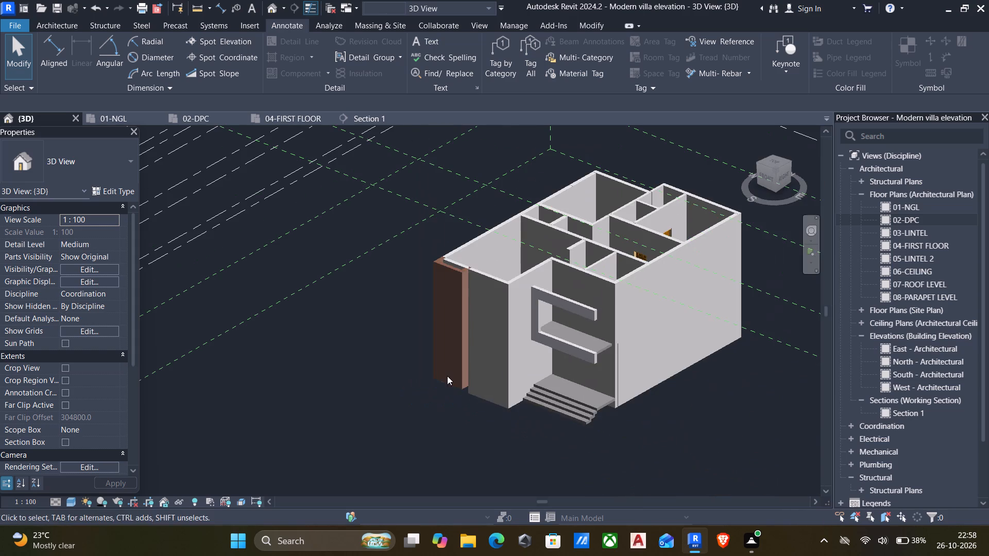
# In the 01-NGL plan, set up a new 01-225 WALL MAIN wall with base offset 0 and top offset -150.
pyautogui.doubleClick(888, 206)
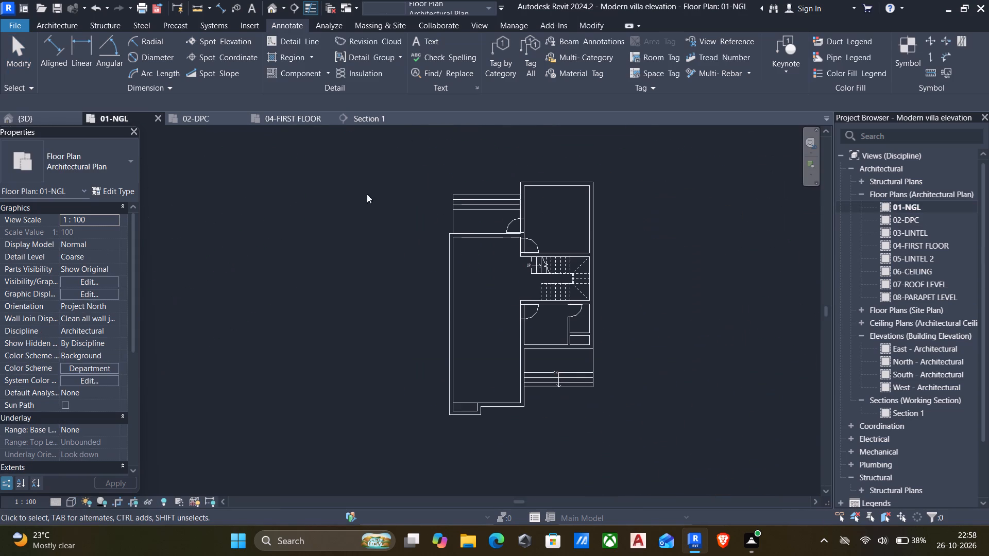
pyautogui.write('wa')
pyautogui.click(90, 161)
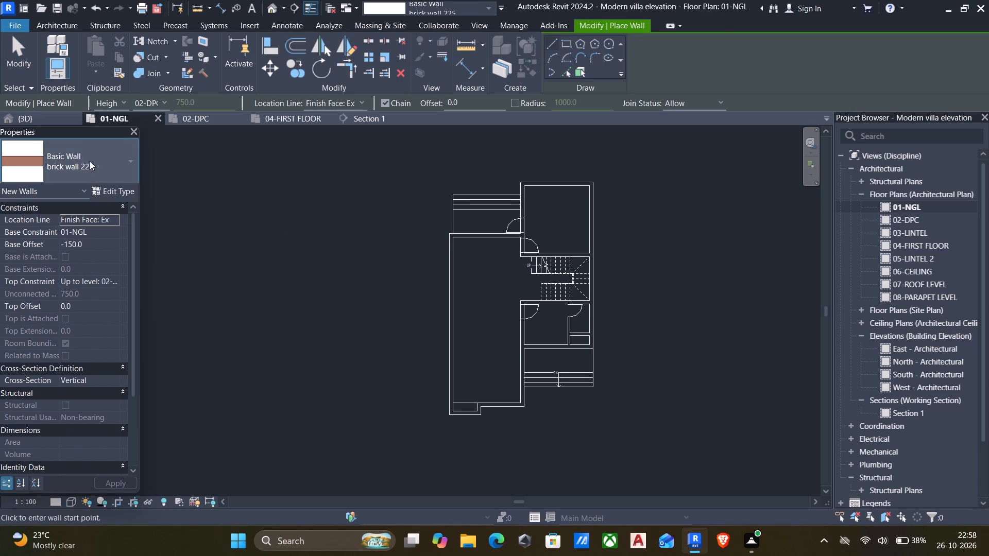
pyautogui.scroll(5, 65, 258)
pyautogui.click(62, 253)
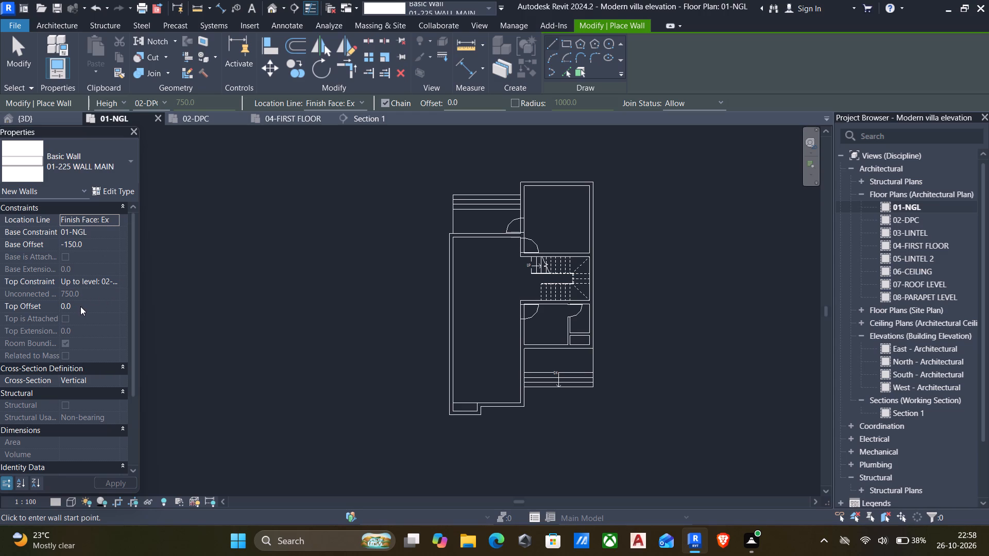
pyautogui.click(93, 239)
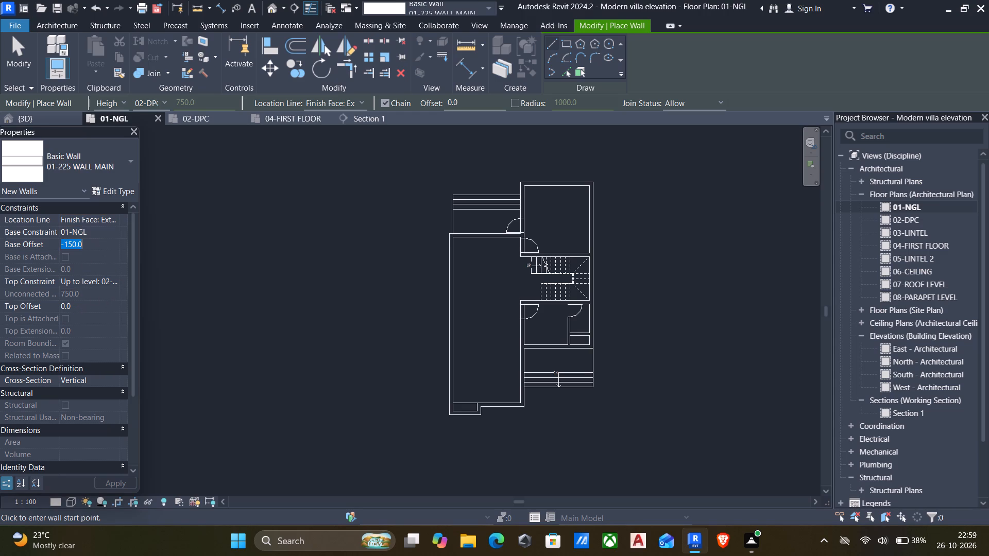
pyautogui.press('0')
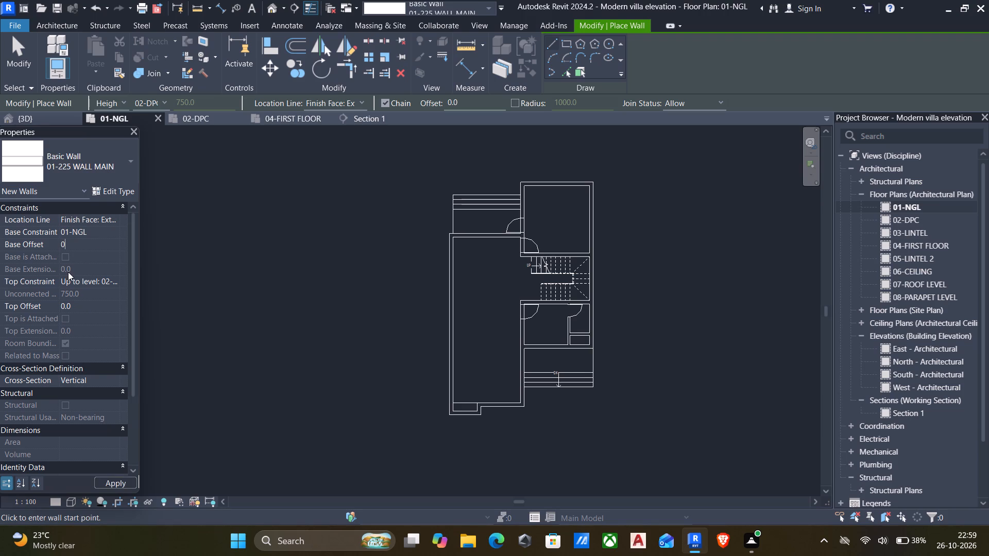
pyautogui.click(79, 304)
pyautogui.write('-150')
pyautogui.click(109, 483)
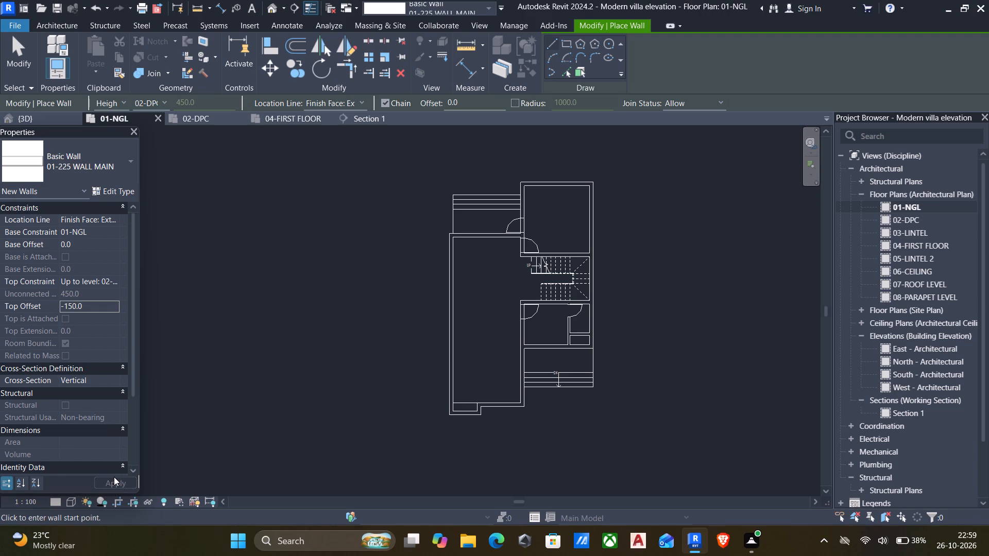
# Draw the 01-225 WALL MAIN base wall on its wall centerline, about 1837.5 mm from the inner brick return to the outer wall.
pyautogui.scroll(-4, 278, 426)
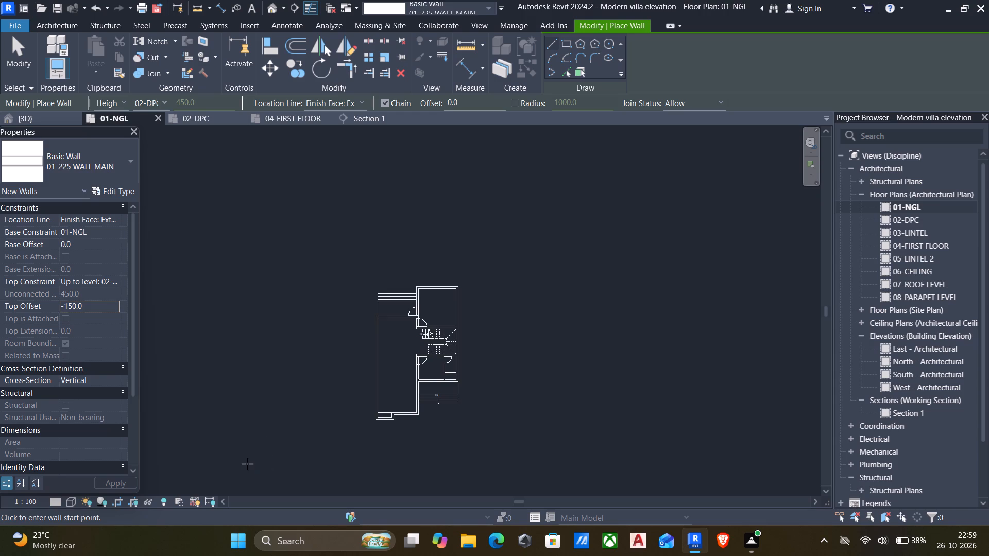
pyautogui.click(109, 222)
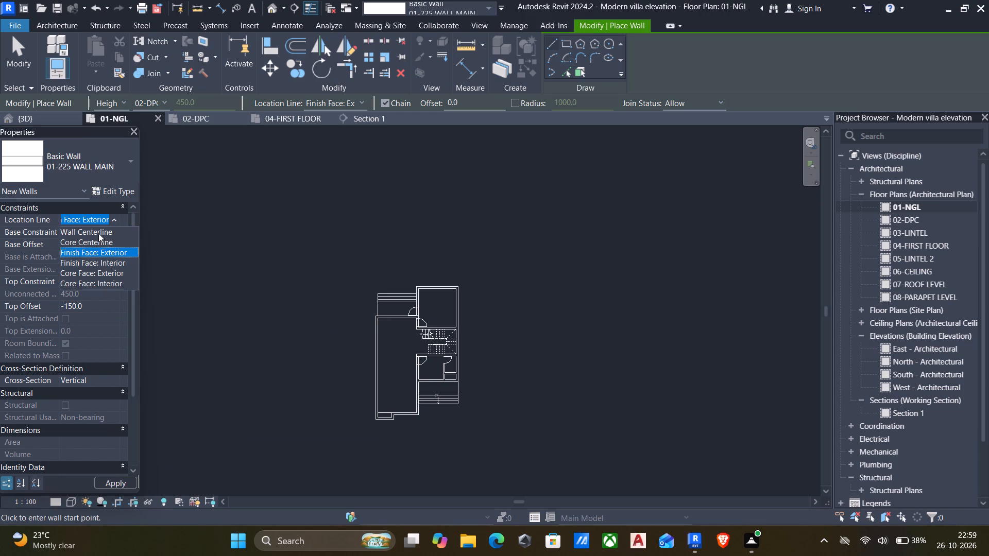
pyautogui.click(98, 232)
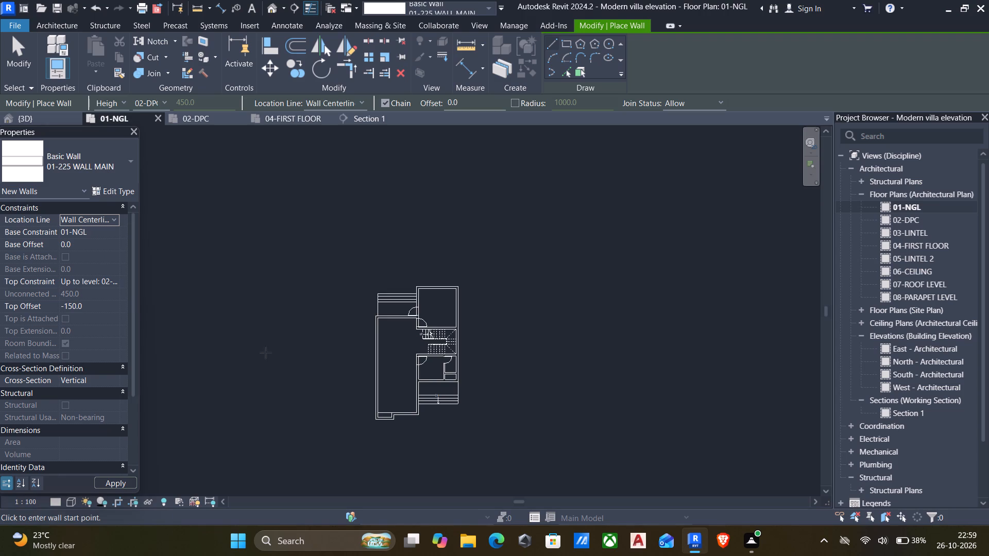
pyautogui.scroll(6, 461, 459)
pyautogui.scroll(5, 347, 360)
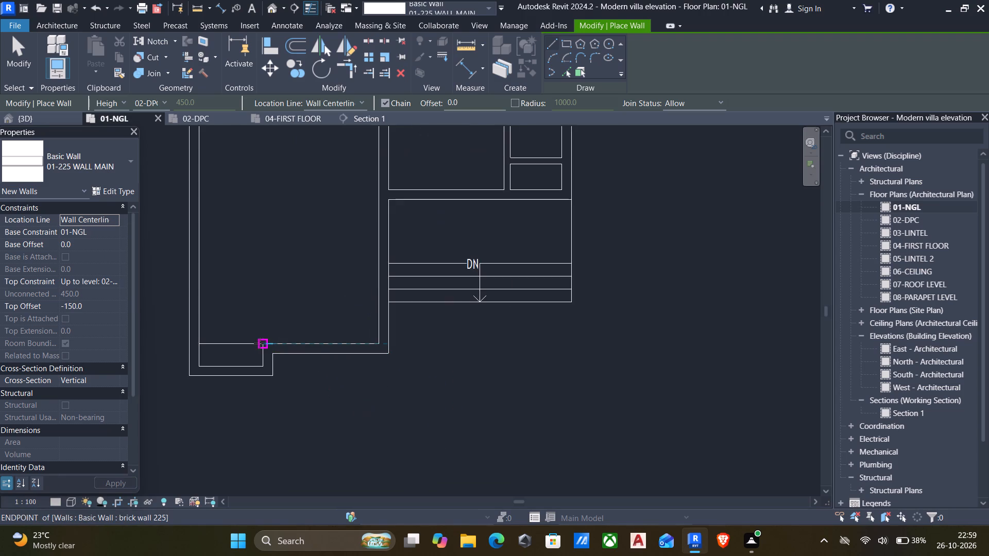
pyautogui.scroll(3, 260, 343)
pyautogui.click(278, 351)
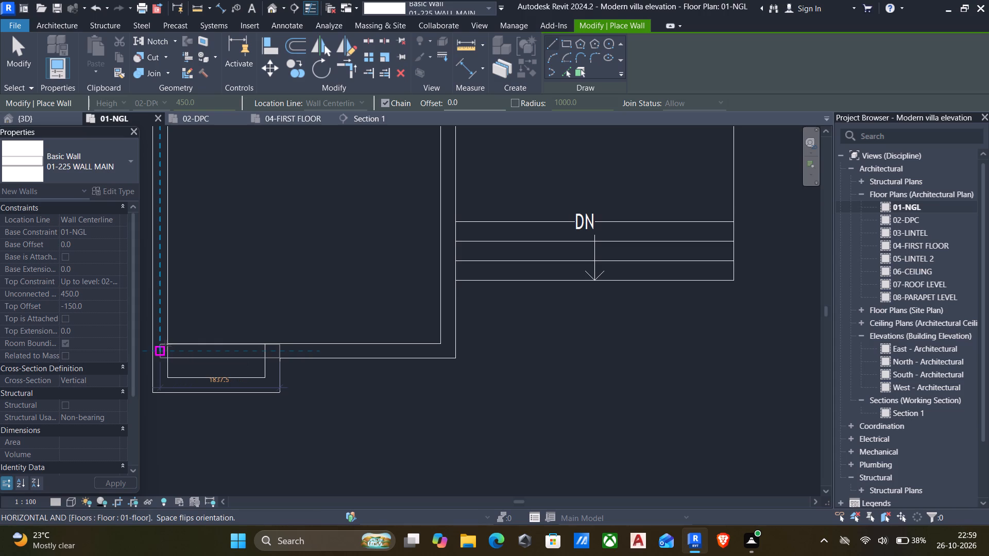
pyautogui.click(170, 345)
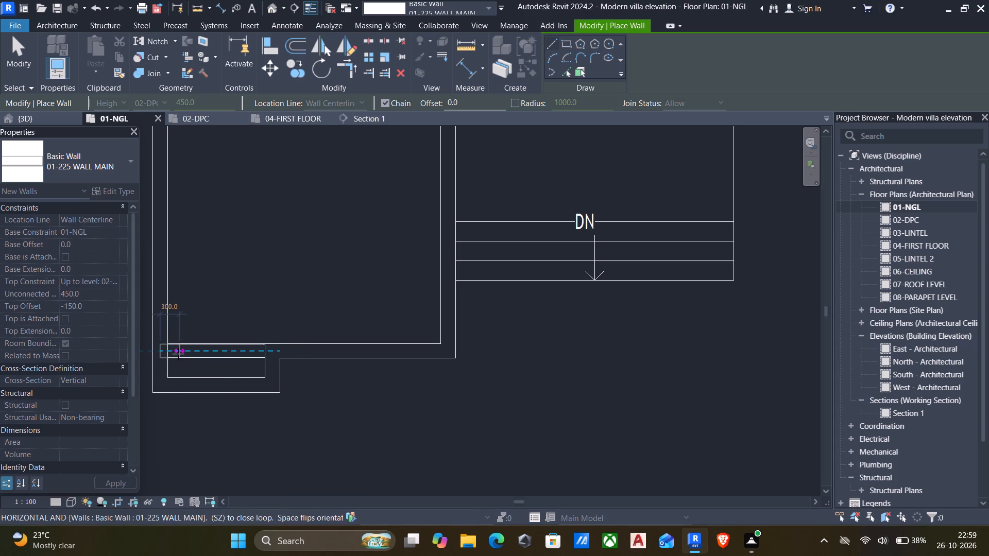
pyautogui.press('Escape')
pyautogui.press('Escape')
# Edit the 02-DPC floor's boundary, adding lines along the brick recess's three inner faces and deleting the overlapping outer-side line.
pyautogui.click(218, 341)
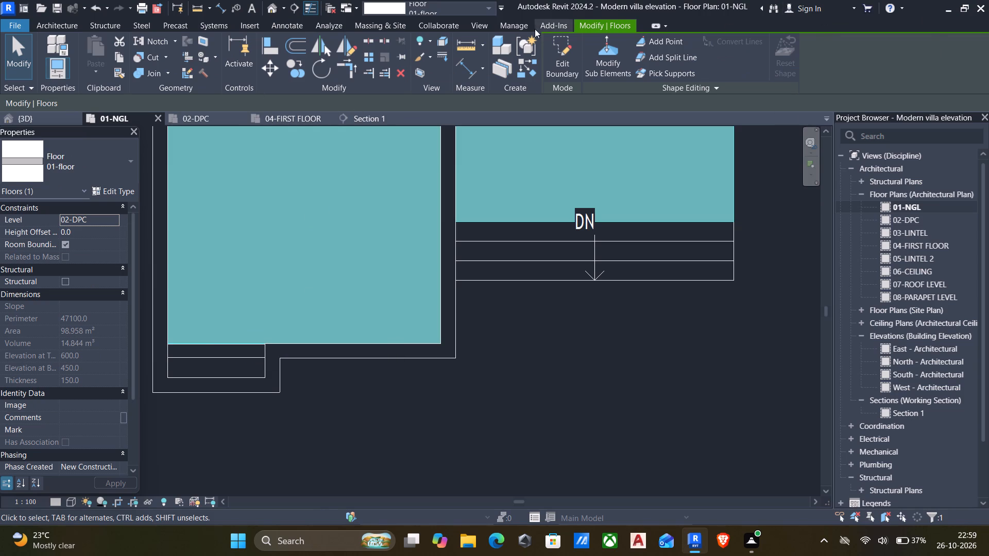
pyautogui.click(556, 43)
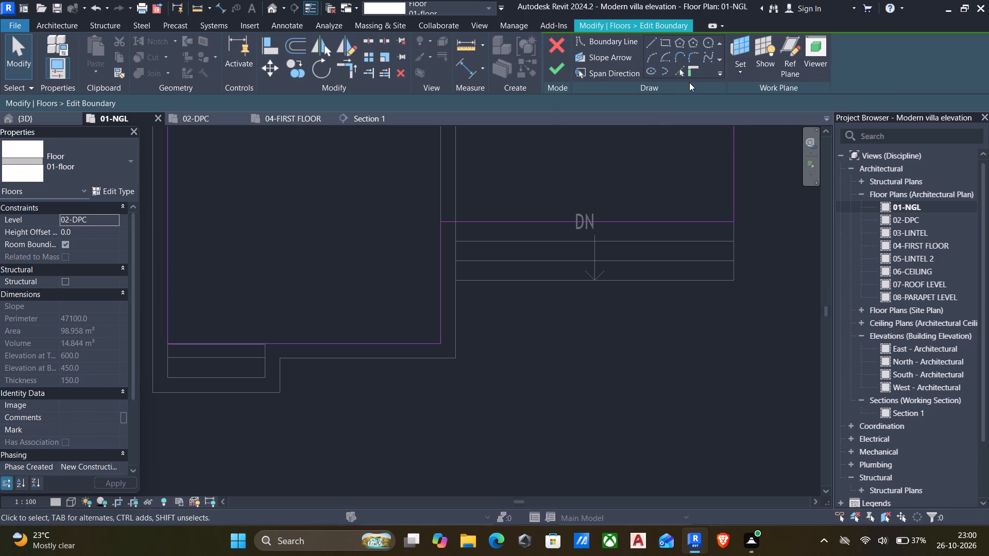
pyautogui.click(677, 72)
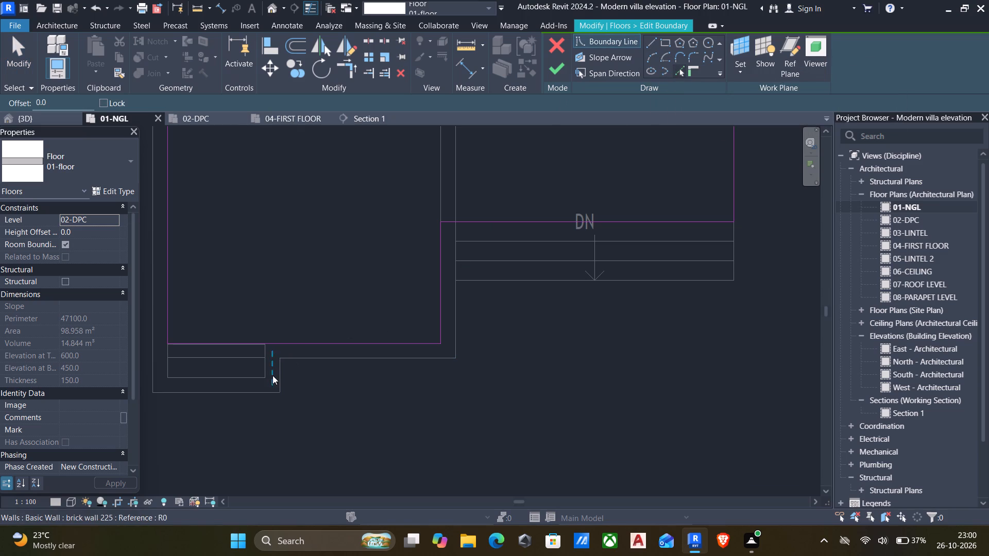
pyautogui.click(266, 367)
pyautogui.click(244, 379)
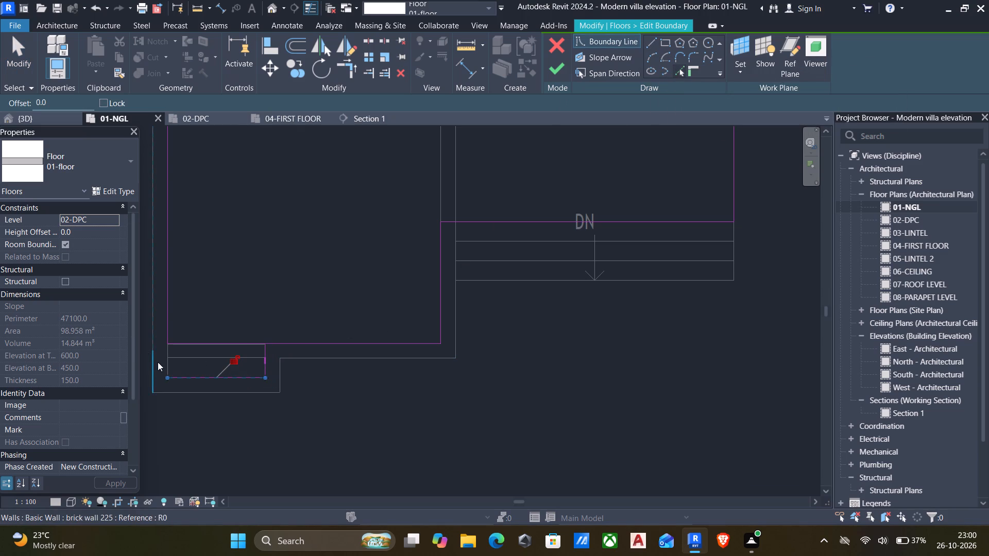
pyautogui.click(165, 365)
pyautogui.scroll(-2, 288, 416)
pyautogui.moveTo(288, 419); pyautogui.dragTo(302, 419, button='middle')
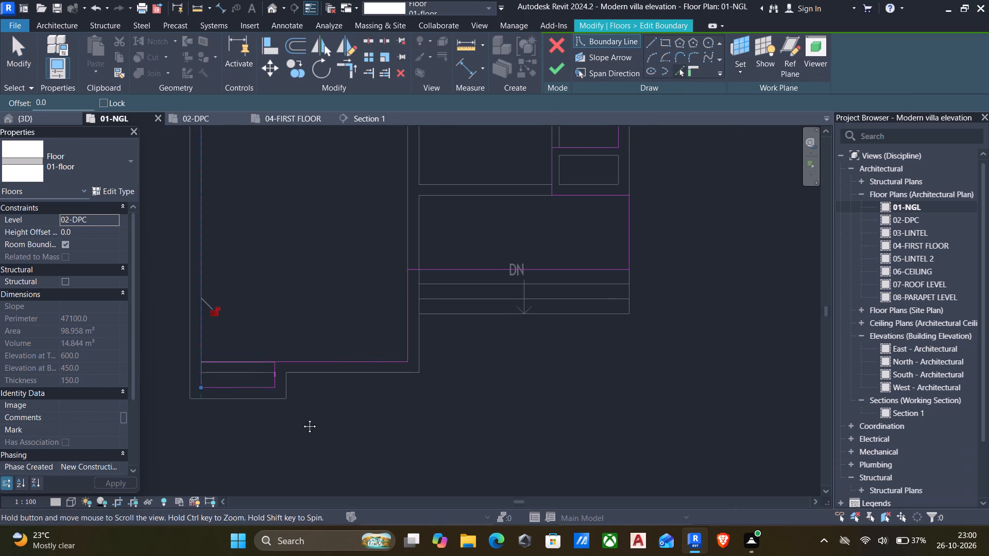
pyautogui.moveTo(302, 419); pyautogui.dragTo(459, 423, button='middle')
pyautogui.scroll(1, 469, 420)
pyautogui.press('Escape')
pyautogui.press('Escape')
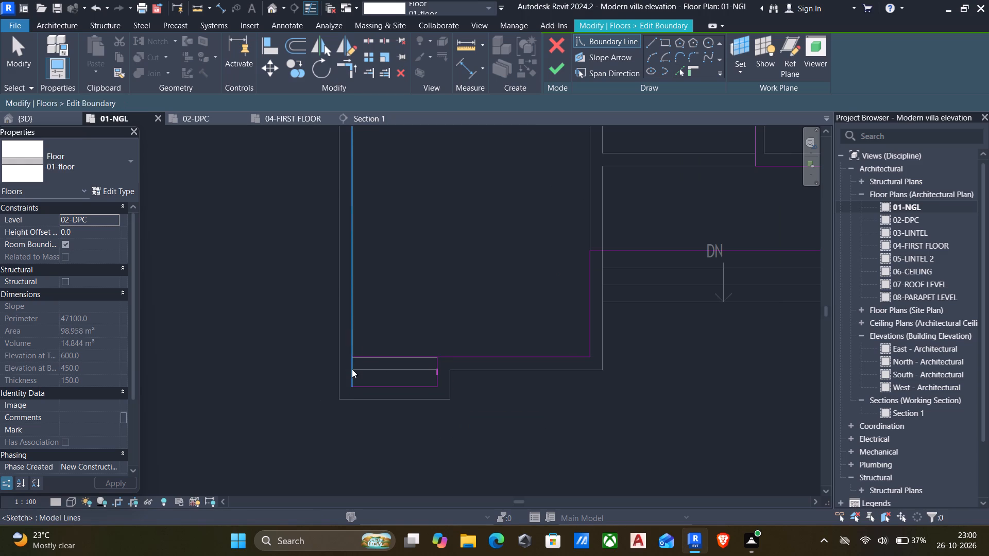
pyautogui.click(352, 370)
pyautogui.press('Delete')
# Trim the floor boundary into a closed loop around the brick recess and finish the sketch without attaching the walls.
pyautogui.press('t')
pyautogui.press('r')
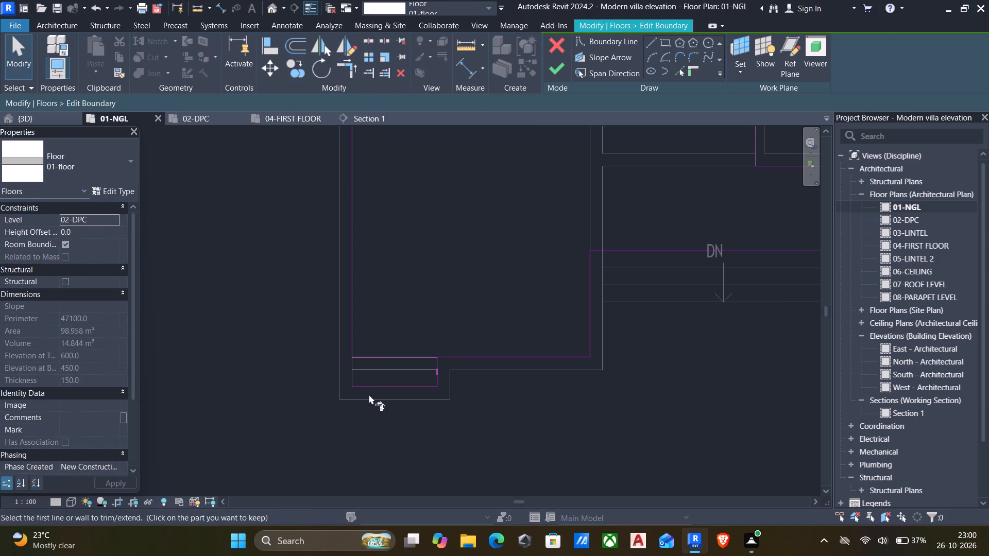
pyautogui.click(451, 356)
pyautogui.click(436, 371)
pyautogui.click(354, 343)
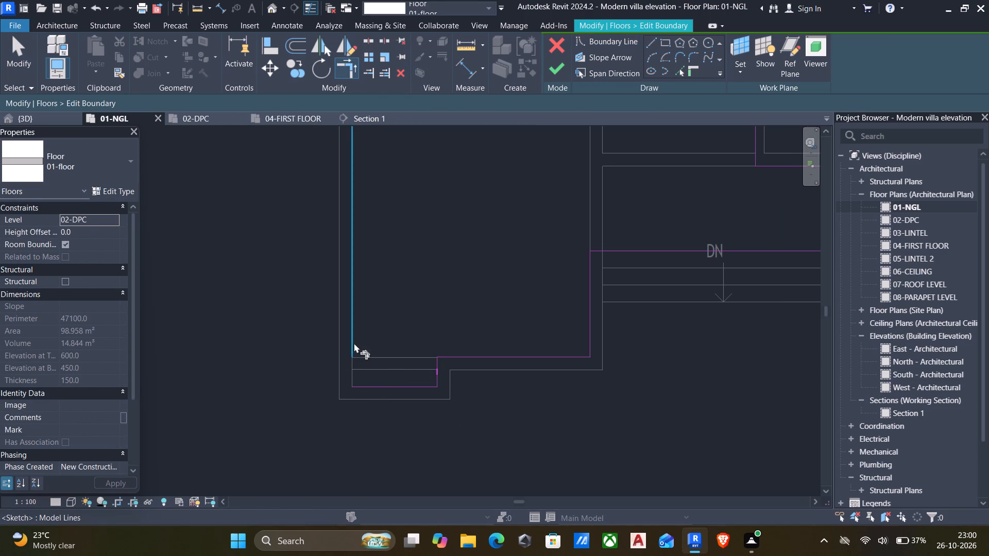
pyautogui.click(356, 386)
pyautogui.scroll(-4, 402, 416)
pyautogui.moveTo(419, 425); pyautogui.dragTo(410, 417, button='middle')
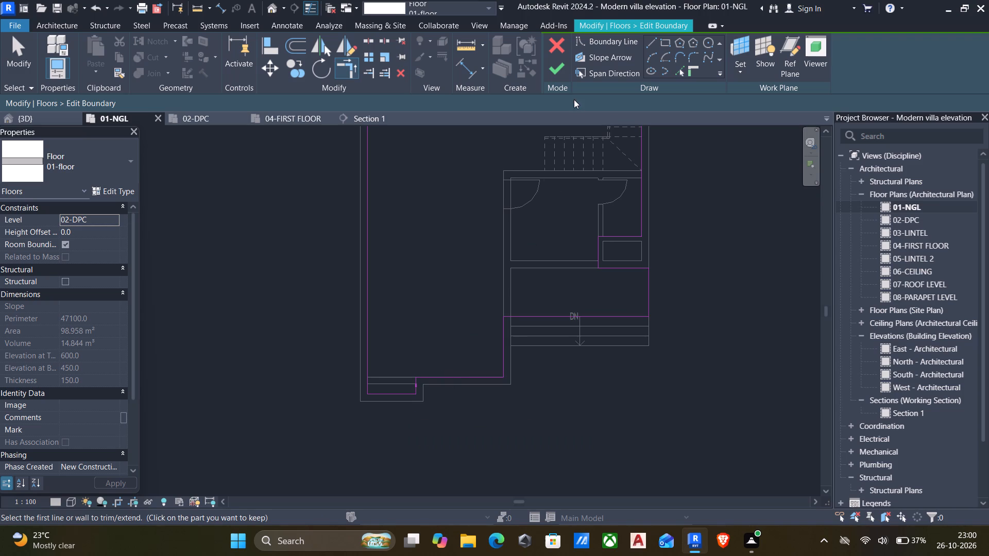
pyautogui.click(559, 69)
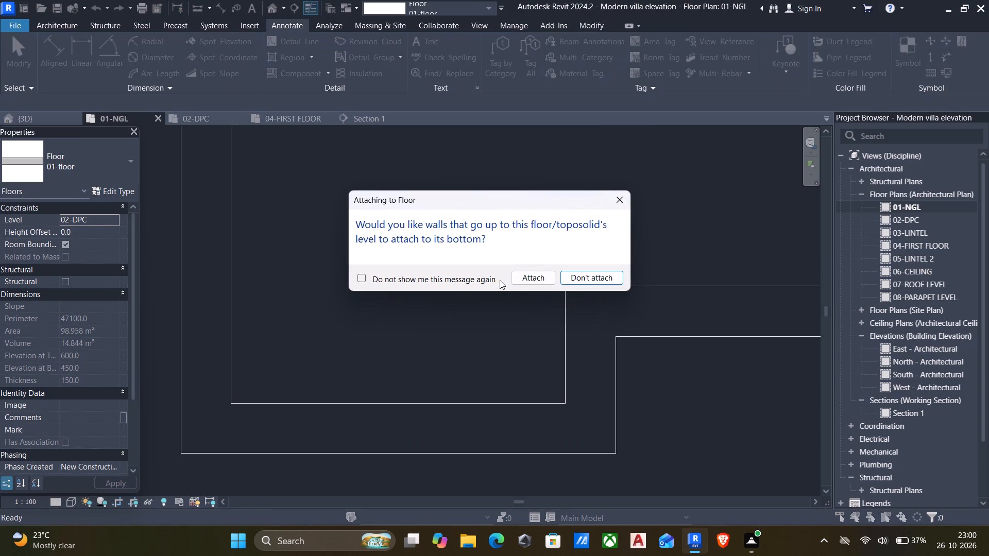
pyautogui.click(605, 279)
pyautogui.scroll(-7, 478, 275)
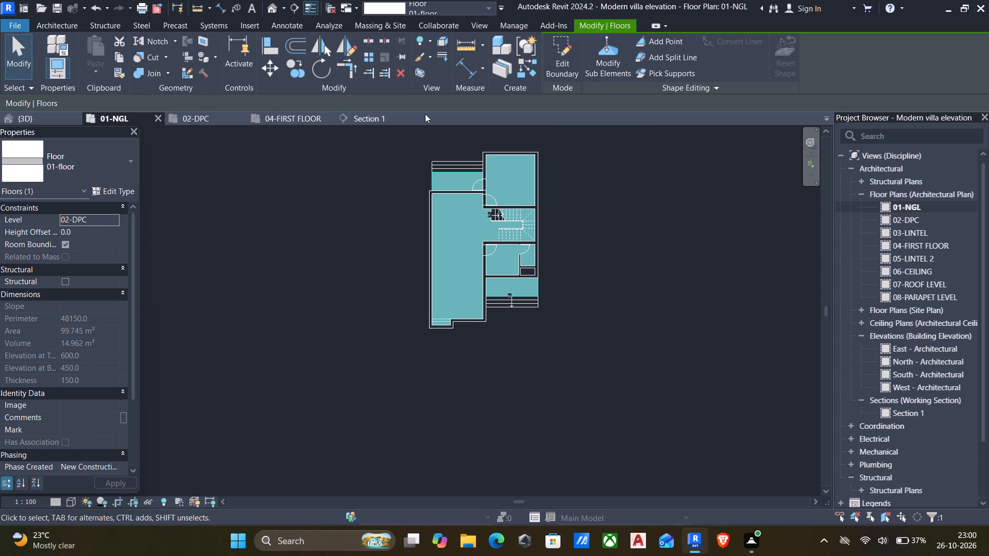
# Examine the brick projection's base and the adjoining front walls in the 3D view, and check the 04-FIRST FLOOR plan.
pyautogui.click(268, 6)
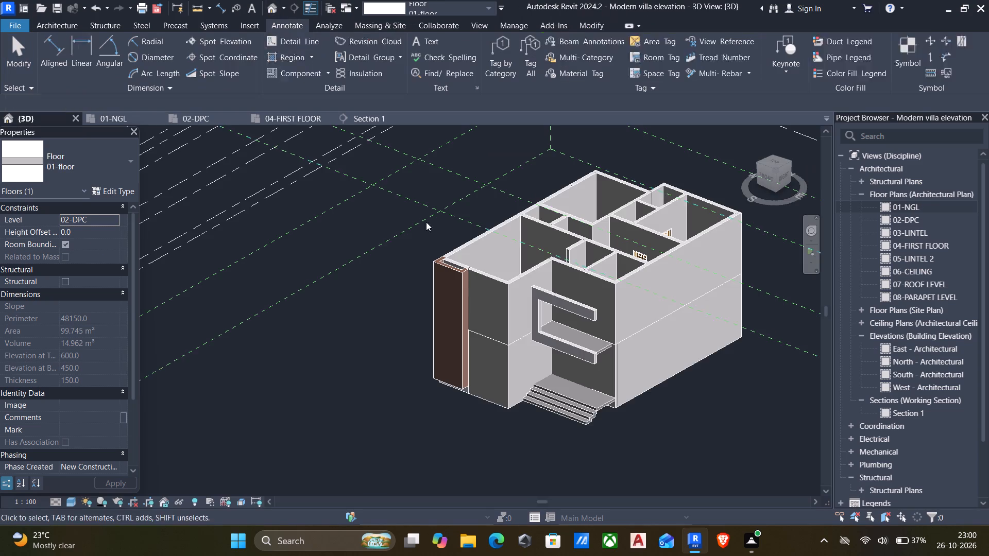
pyautogui.moveTo(543, 320); pyautogui.dragTo(481, 379, button='middle')
pyautogui.scroll(-1, 451, 433)
pyautogui.moveTo(451, 434); pyautogui.dragTo(454, 404, button='middle')
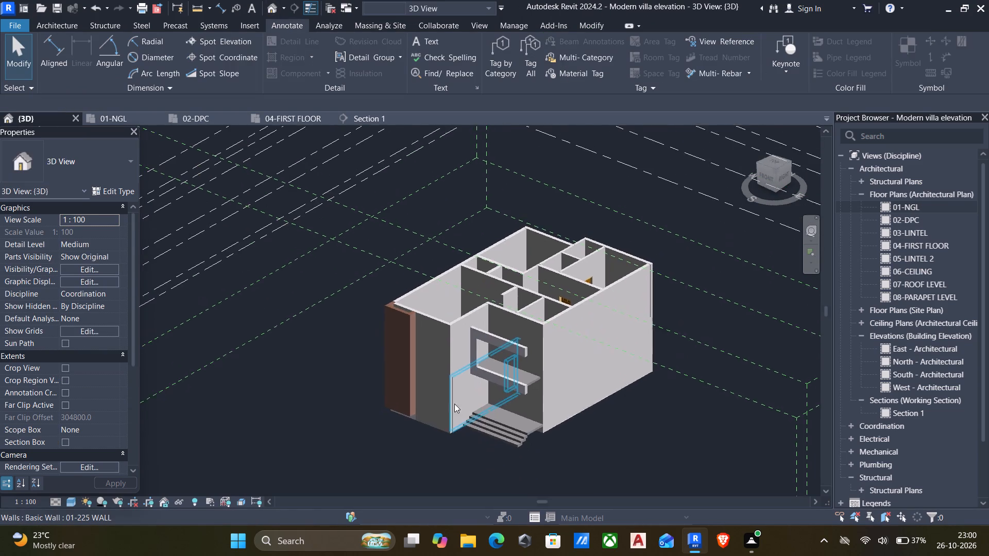
pyautogui.scroll(6, 442, 431)
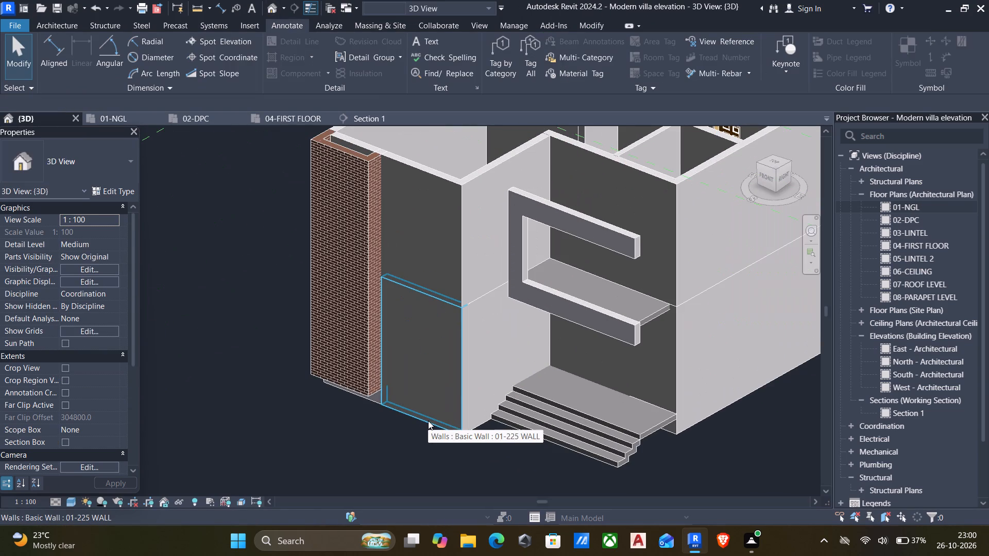
pyautogui.scroll(-5, 477, 439)
pyautogui.moveTo(476, 432); pyautogui.dragTo(447, 466, button='middle')
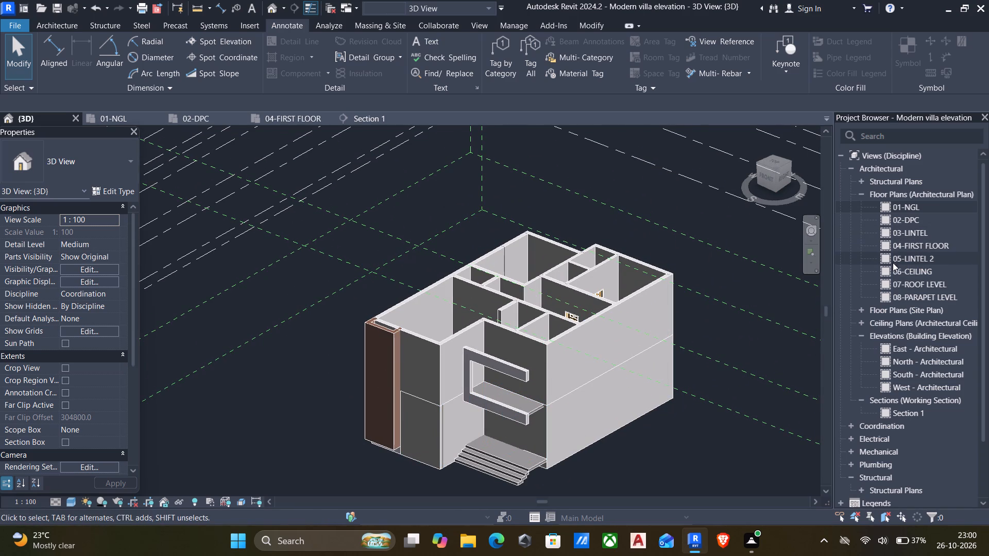
pyautogui.doubleClick(887, 246)
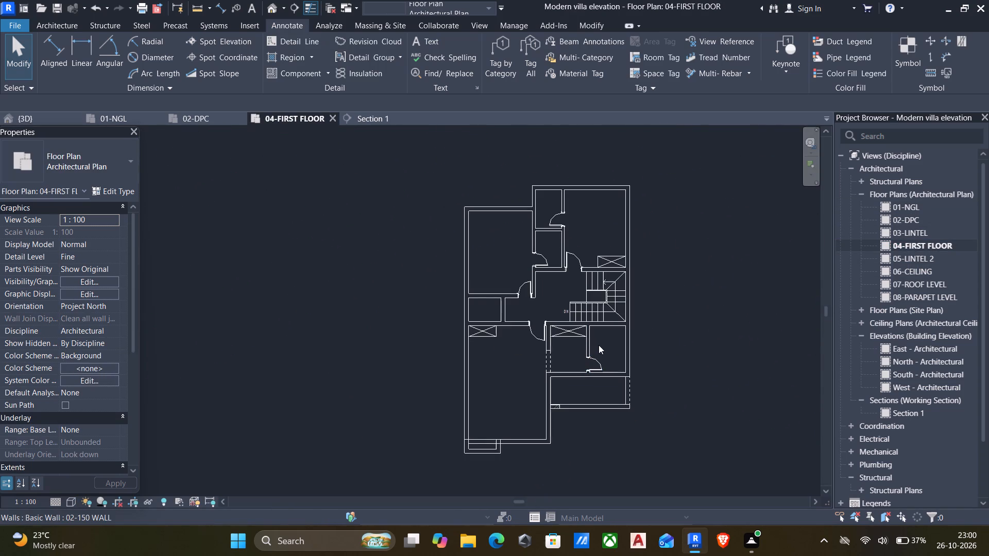
pyautogui.click(267, 9)
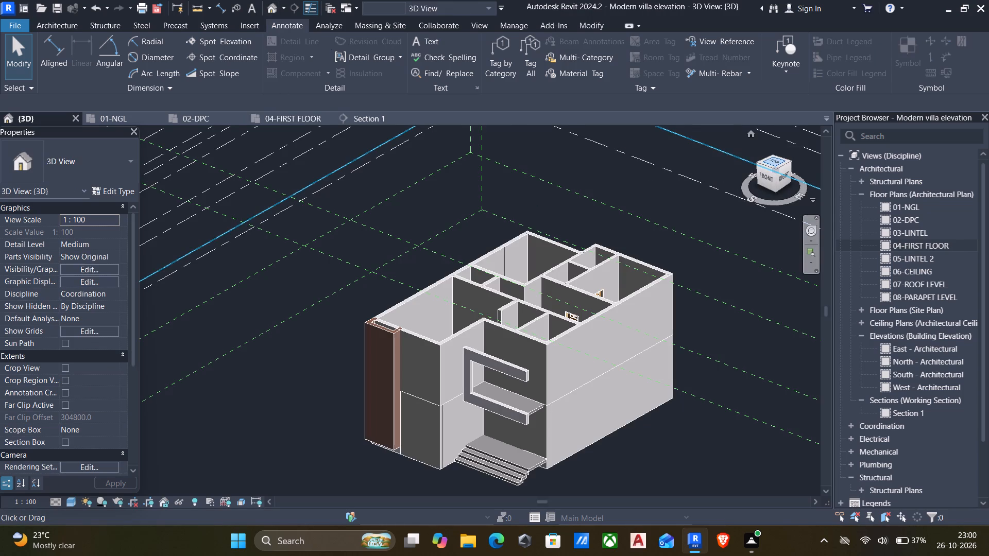
# In the 3D top view, set up a new 01-225 WALL MAIN wall from 07-ROOF LEVEL up to 08-PARAPET LEVEL with top offset 0.
pyautogui.click(770, 162)
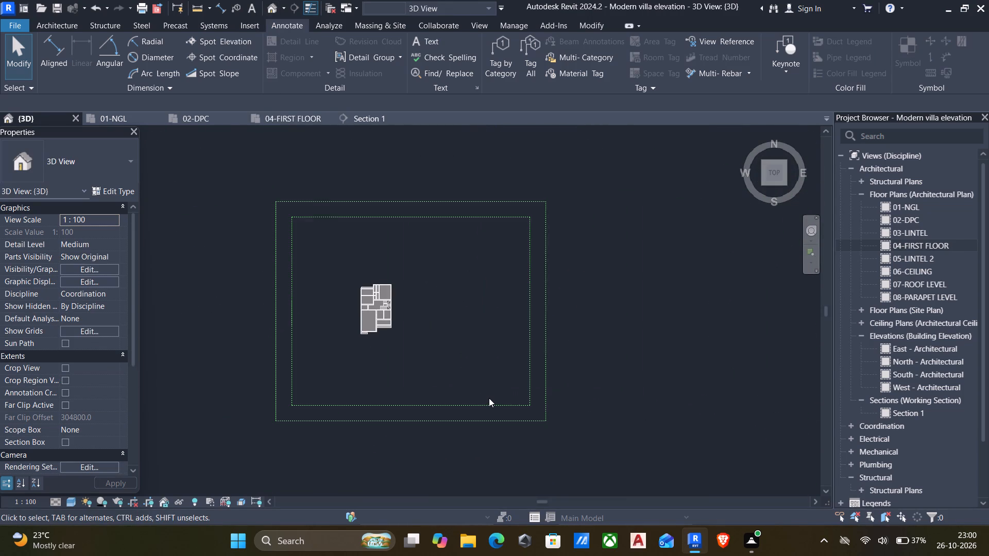
pyautogui.write('wa')
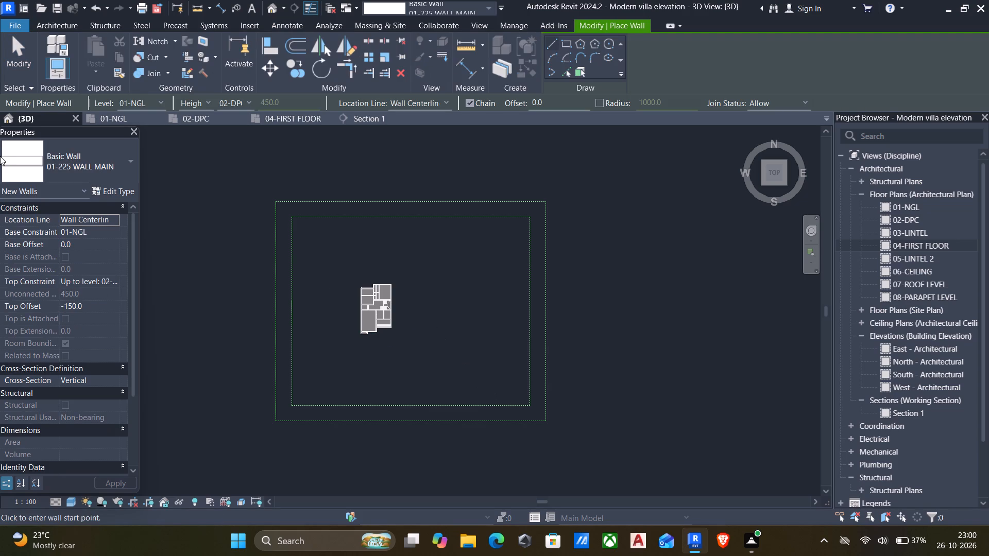
pyautogui.click(114, 234)
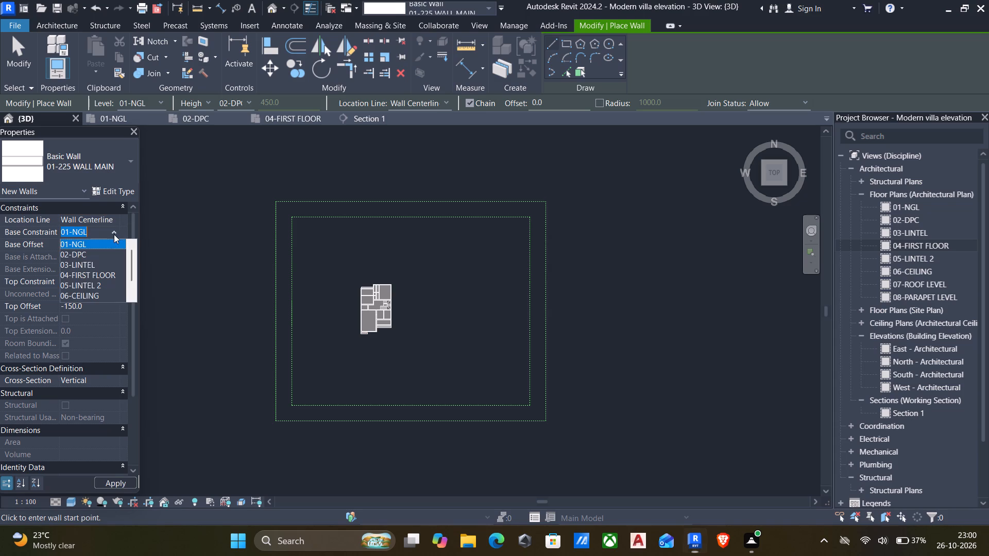
pyautogui.scroll(-5, 101, 276)
pyautogui.click(97, 284)
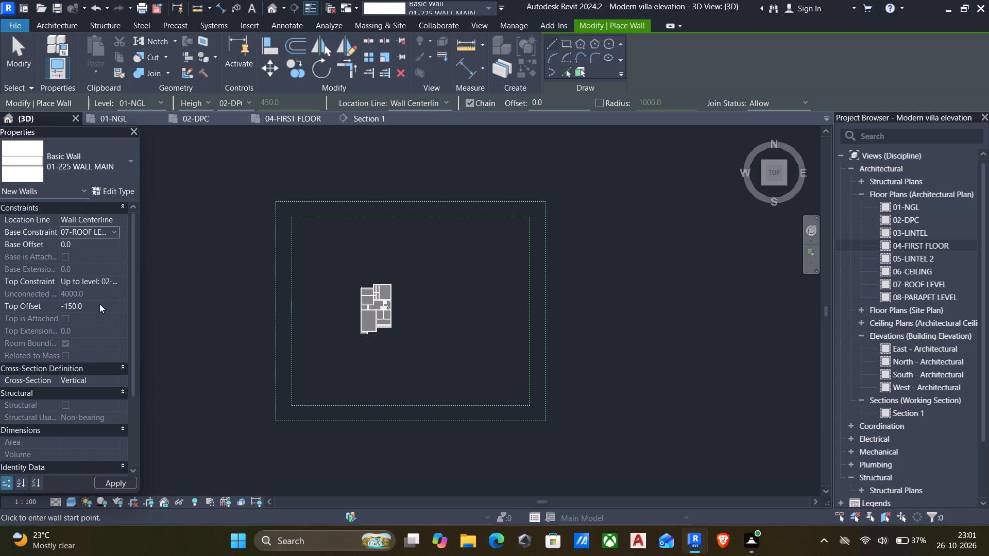
pyautogui.click(113, 279)
pyautogui.scroll(-6, 97, 329)
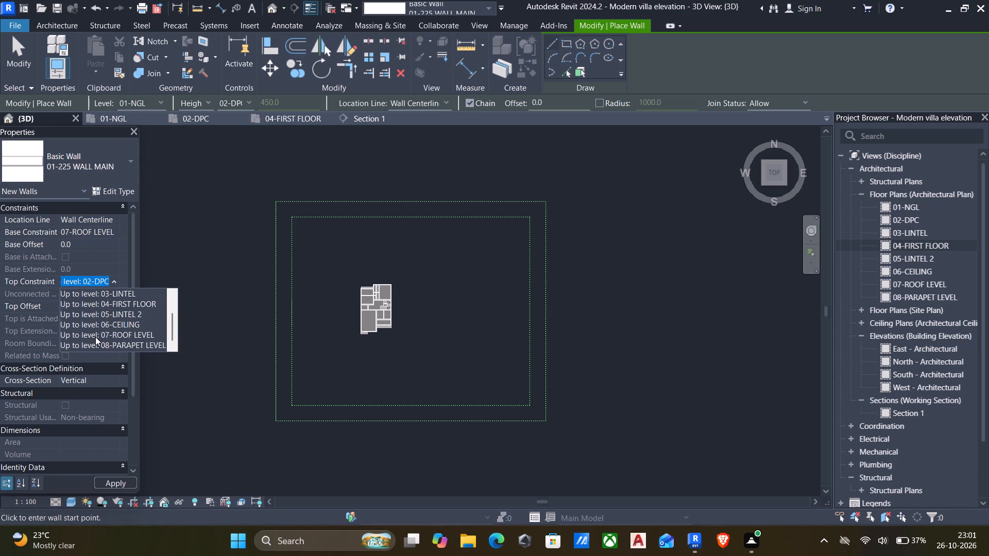
pyautogui.click(110, 344)
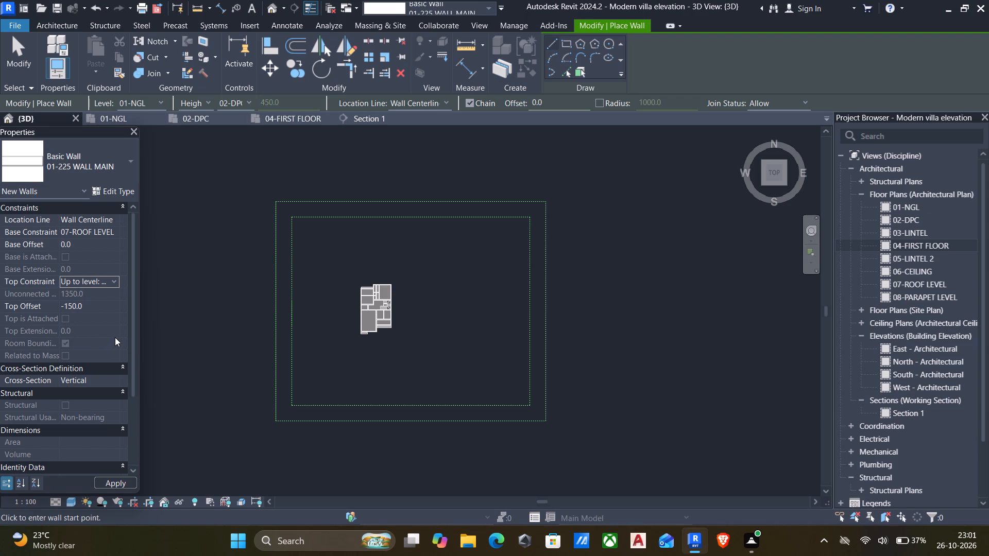
pyautogui.click(101, 306)
pyautogui.press('0')
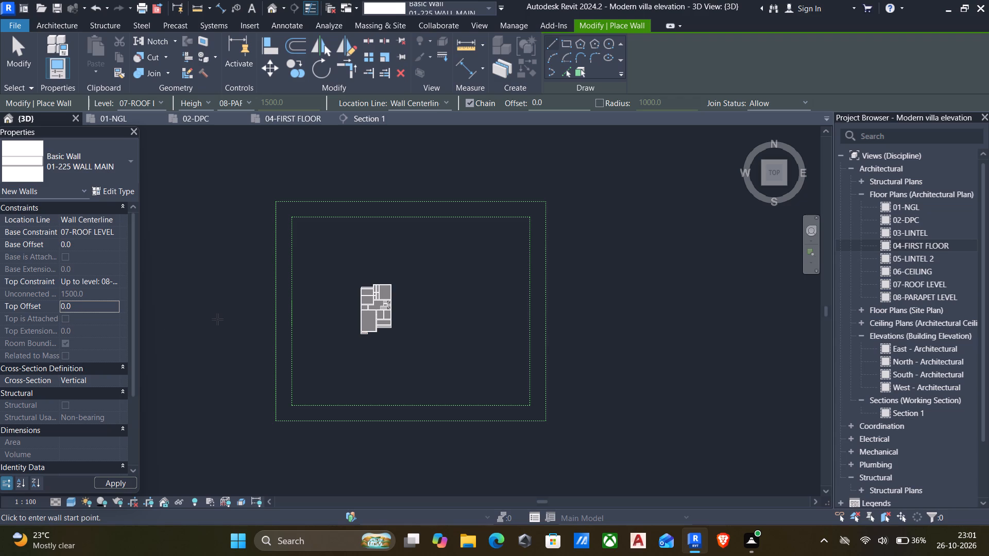
# Draw the parapet wall along the west exterior wall from its north corner to the front corner, then along the projecting front wall.
pyautogui.scroll(5, 345, 289)
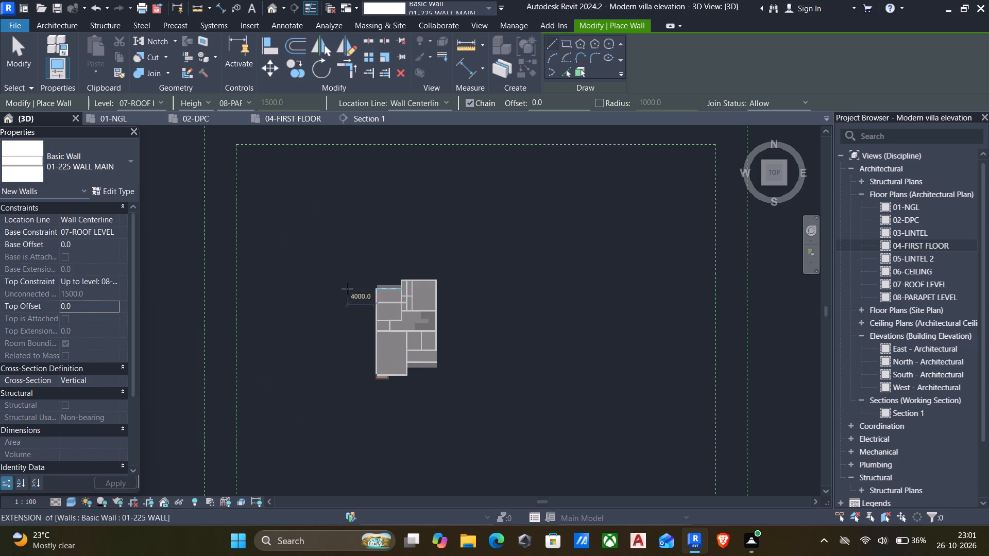
pyautogui.scroll(4, 347, 289)
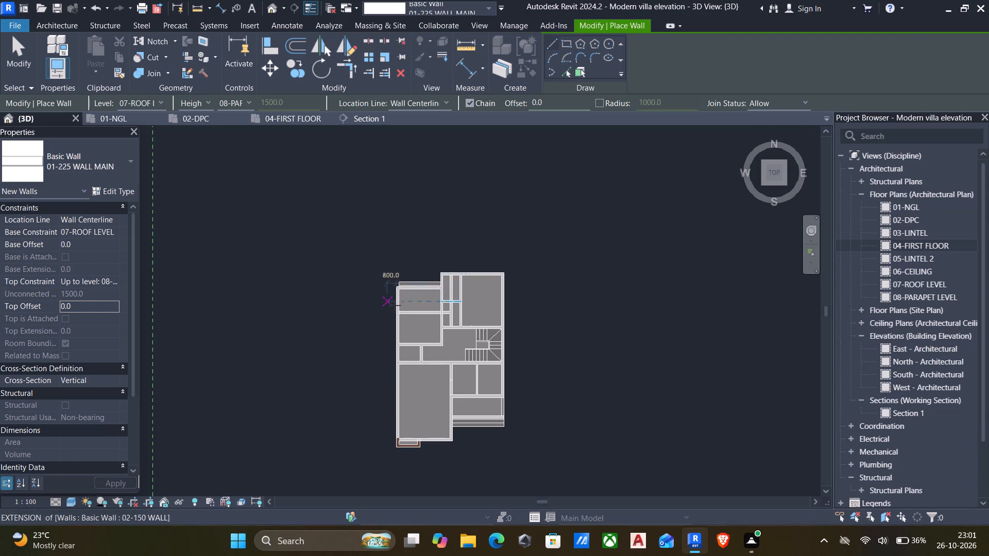
pyautogui.scroll(10, 400, 309)
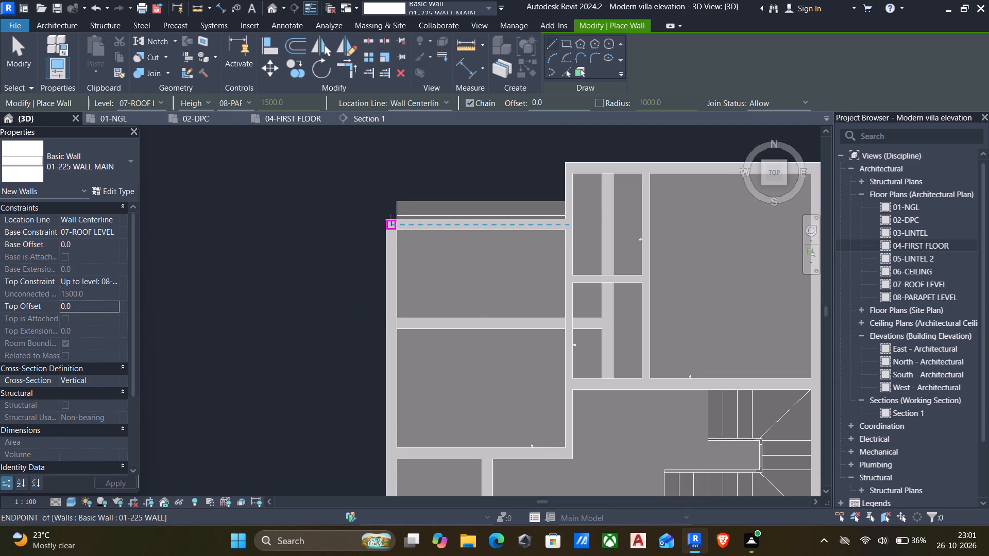
pyautogui.scroll(6, 390, 215)
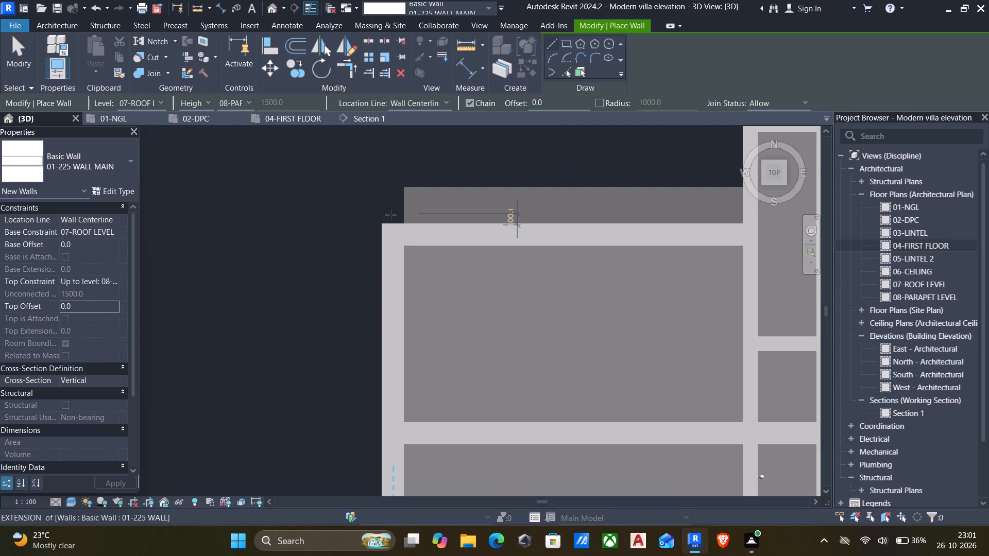
pyautogui.click(393, 228)
pyautogui.scroll(-5, 391, 241)
pyautogui.moveTo(384, 319); pyautogui.dragTo(410, 247, button='middle')
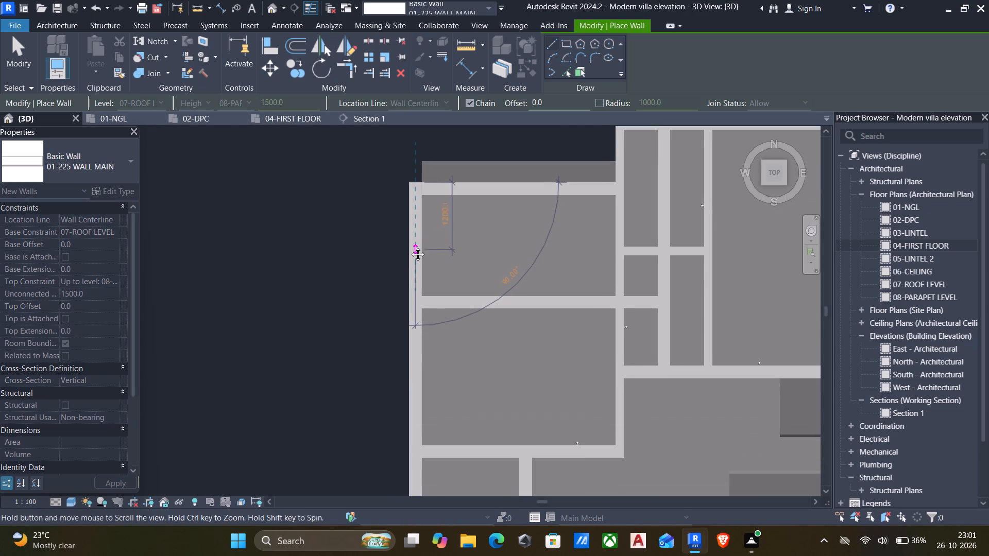
pyautogui.moveTo(410, 247); pyautogui.dragTo(410, 245, button='middle')
pyautogui.scroll(-5, 399, 291)
pyautogui.moveTo(396, 366); pyautogui.dragTo(432, 241, button='middle')
pyautogui.moveTo(400, 384); pyautogui.dragTo(427, 311, button='middle')
pyautogui.scroll(3, 458, 401)
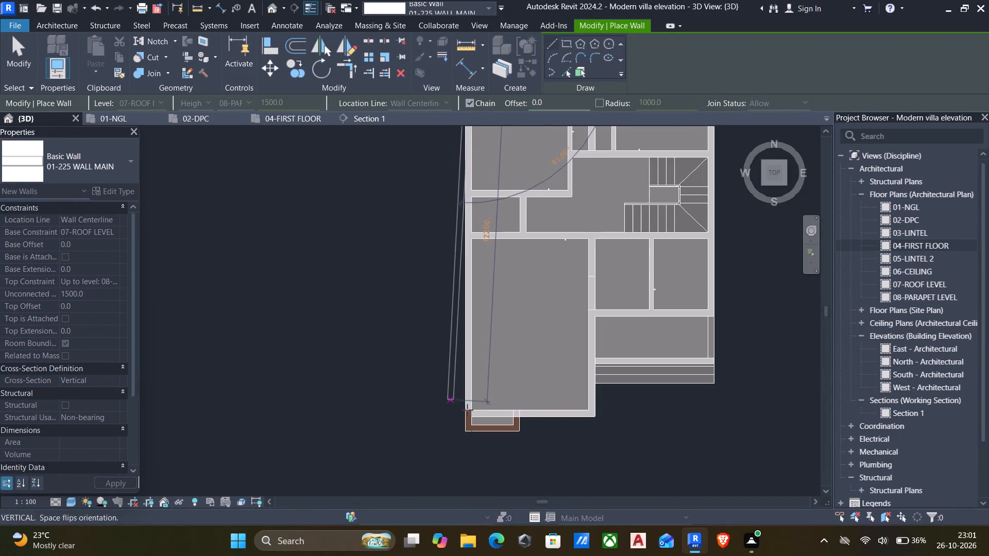
pyautogui.scroll(2, 467, 410)
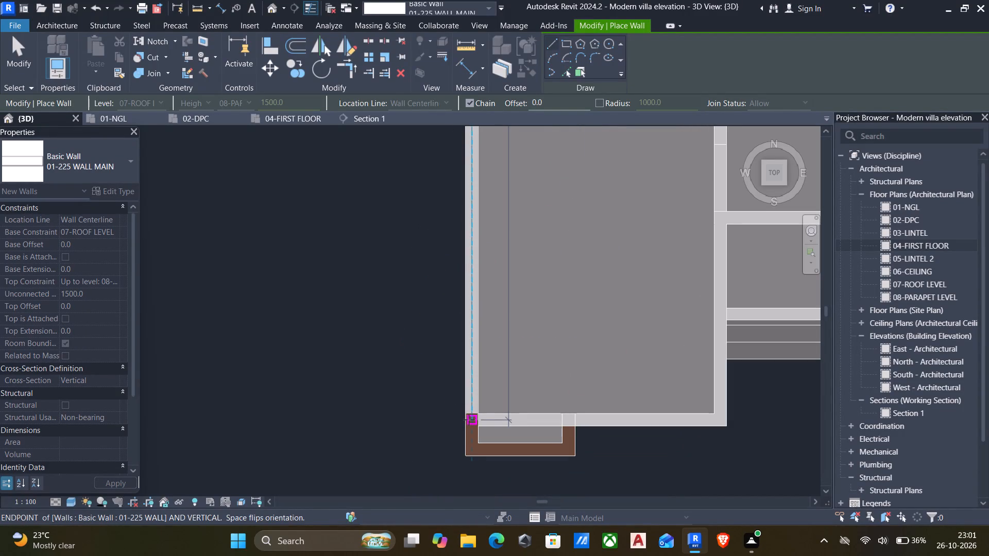
pyautogui.click(469, 420)
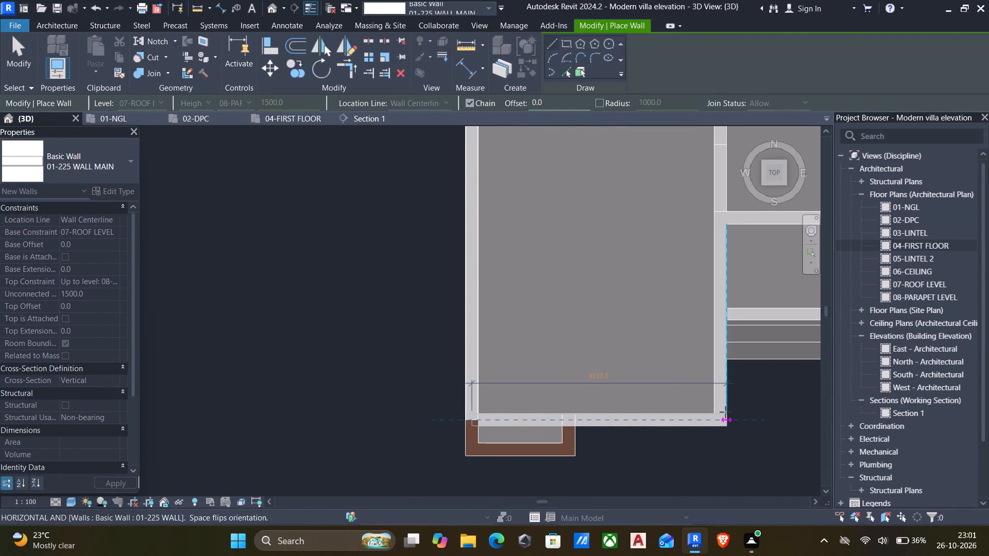
pyautogui.click(719, 414)
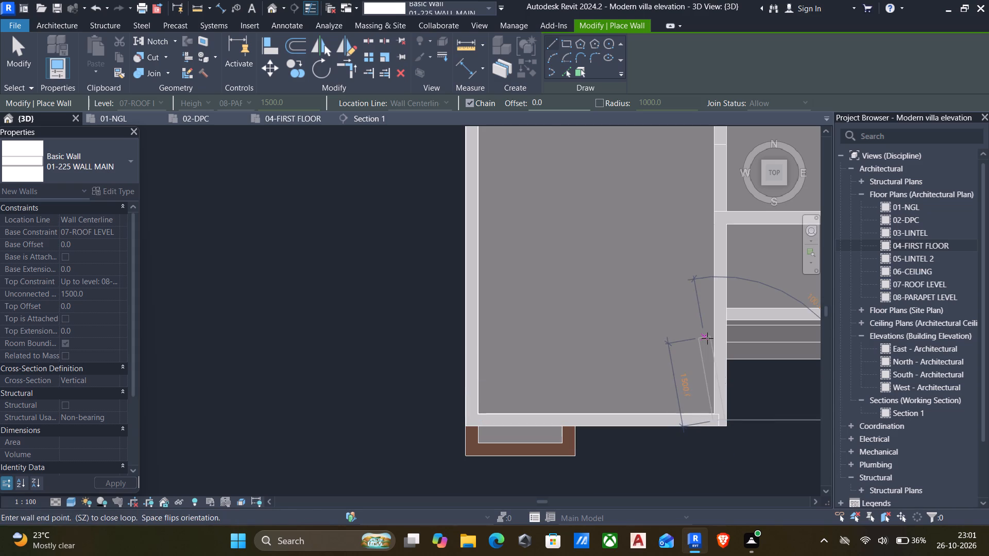
# Continue the parapet along the projecting block's east return and the recessed front wall to the east exterior wall, and end the wall command.
pyautogui.scroll(-2, 722, 315)
pyautogui.moveTo(722, 315); pyautogui.dragTo(641, 380, button='middle')
pyautogui.scroll(1, 641, 380)
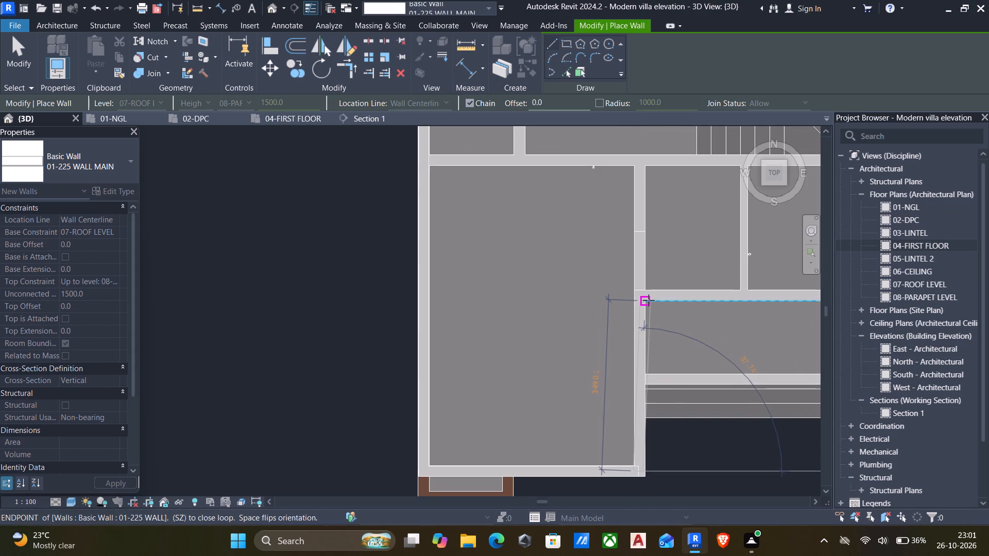
pyautogui.scroll(-5, 649, 300)
pyautogui.moveTo(649, 300); pyautogui.dragTo(619, 332, button='middle')
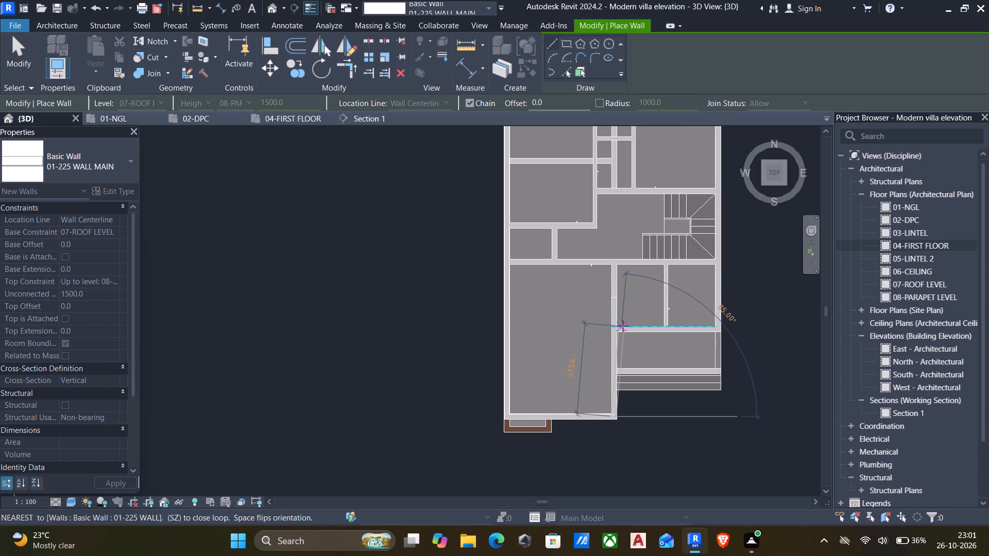
pyautogui.scroll(5, 617, 334)
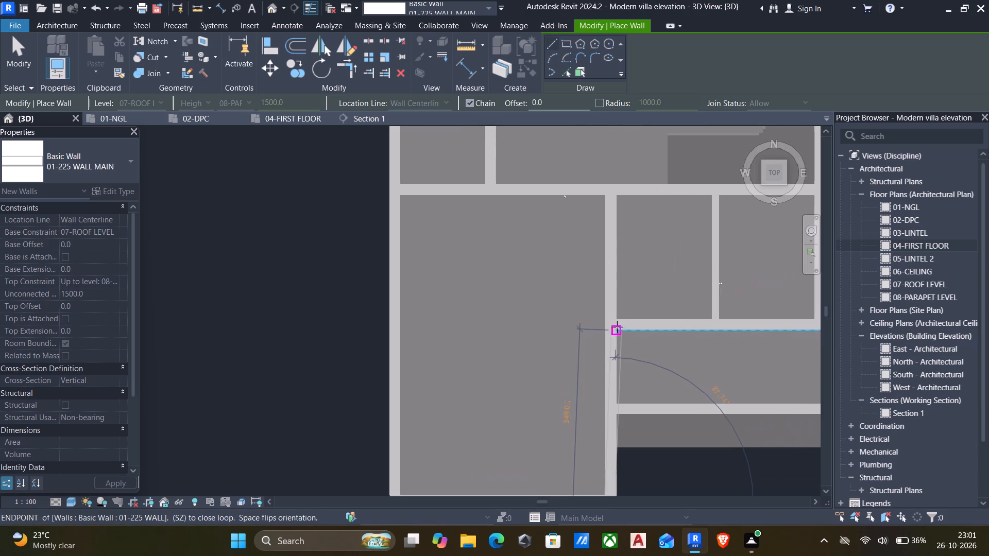
pyautogui.click(613, 325)
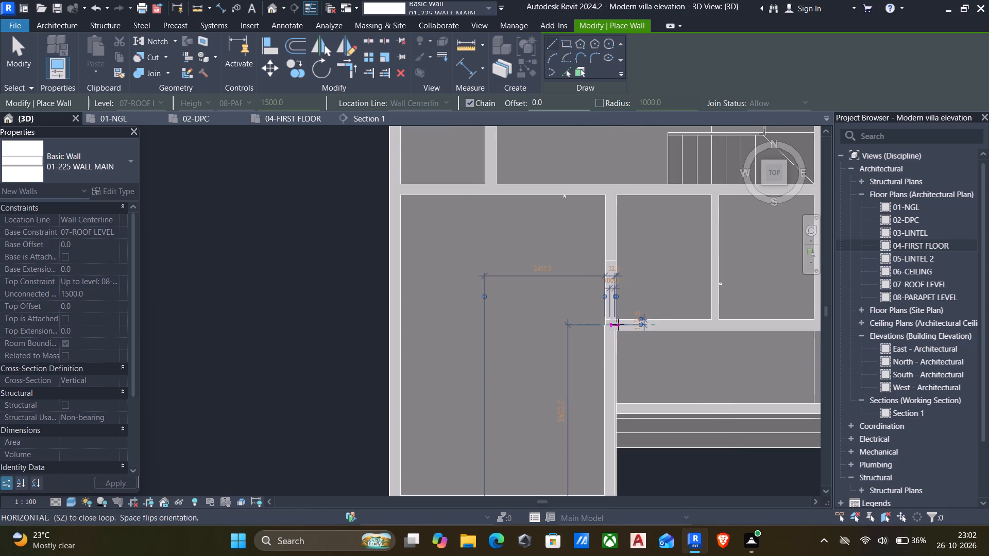
pyautogui.scroll(-2, 657, 324)
pyautogui.moveTo(664, 323); pyautogui.dragTo(607, 327, button='middle')
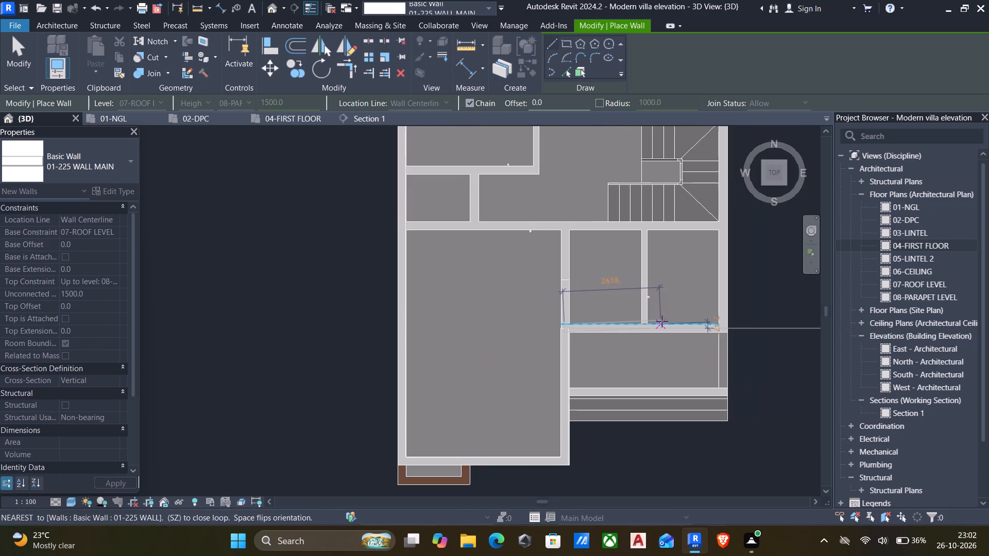
pyautogui.click(723, 326)
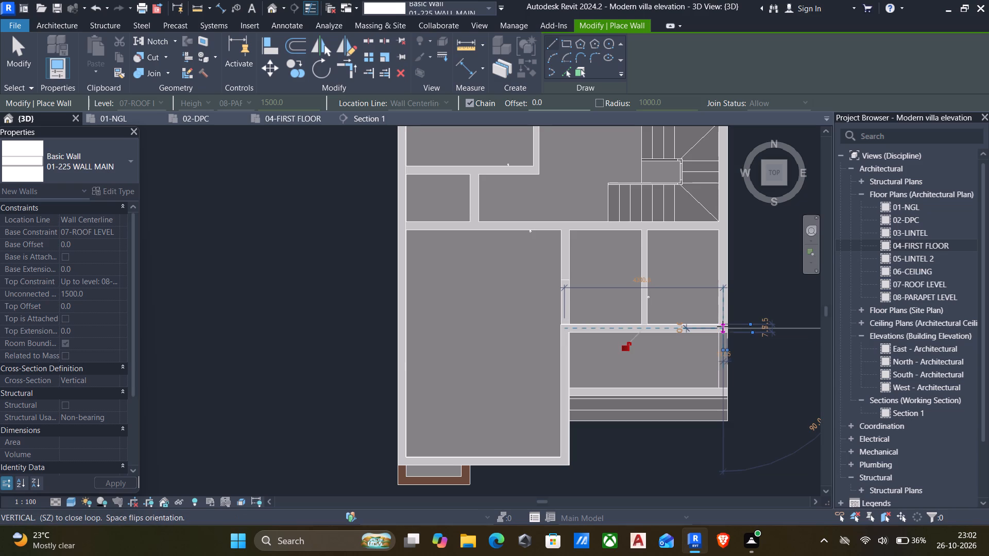
pyautogui.press('Escape')
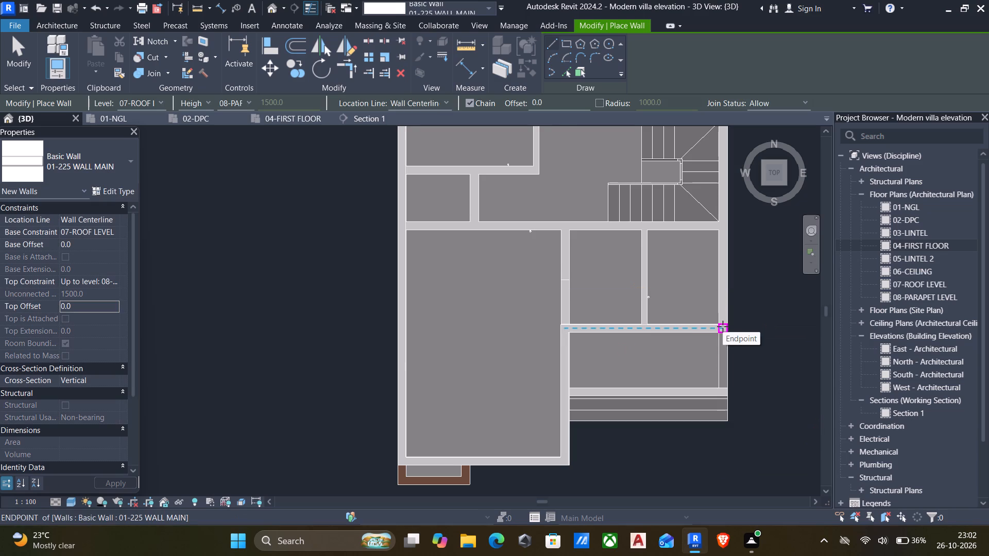
pyautogui.click(273, 6)
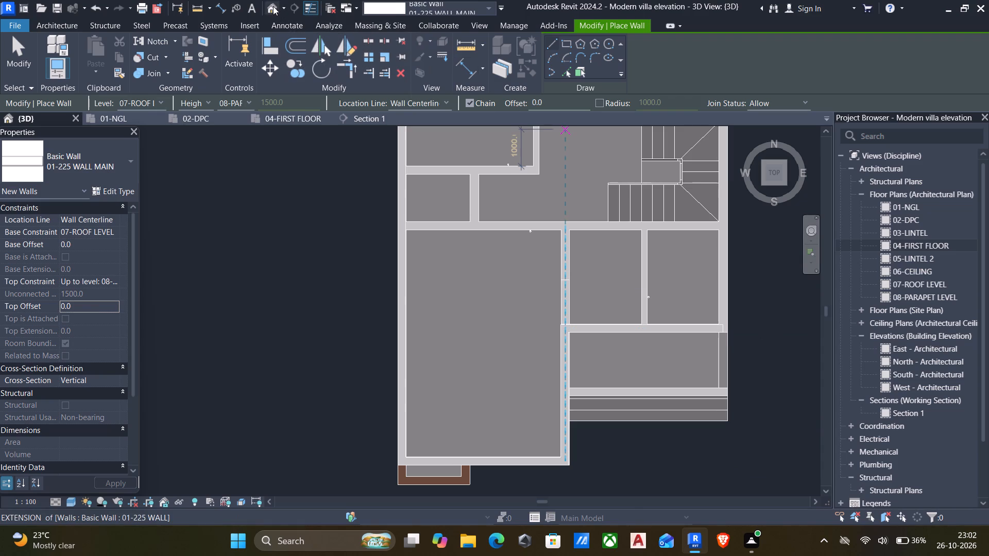
pyautogui.scroll(-4, 608, 297)
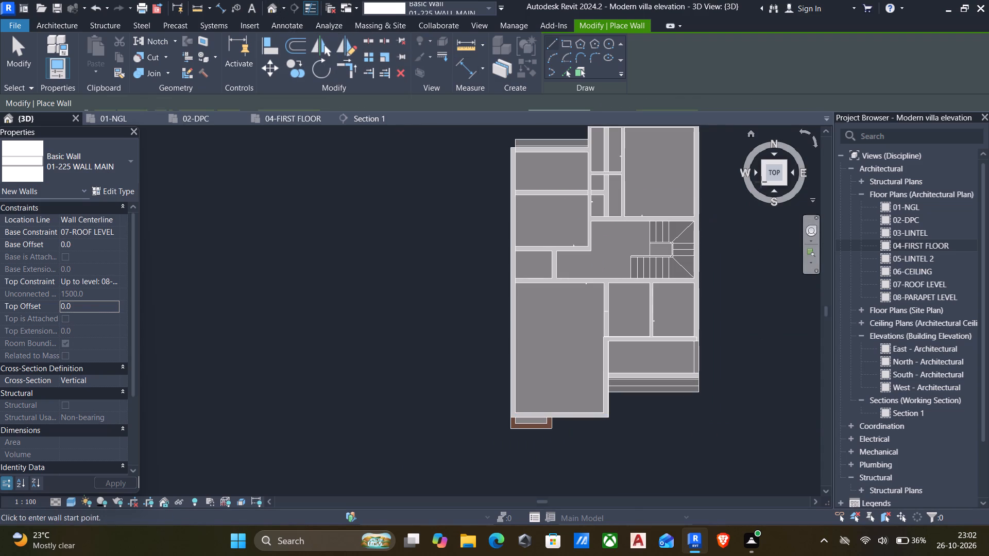
pyautogui.press('Escape')
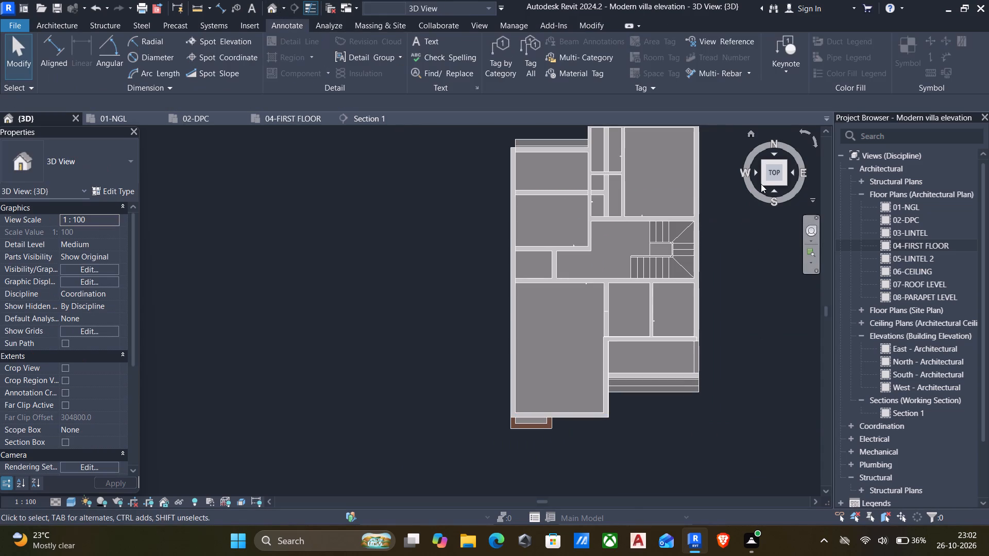
# Examine the new parapet walls and the front facade in the 3D isometric and front views.
pyautogui.click(763, 183)
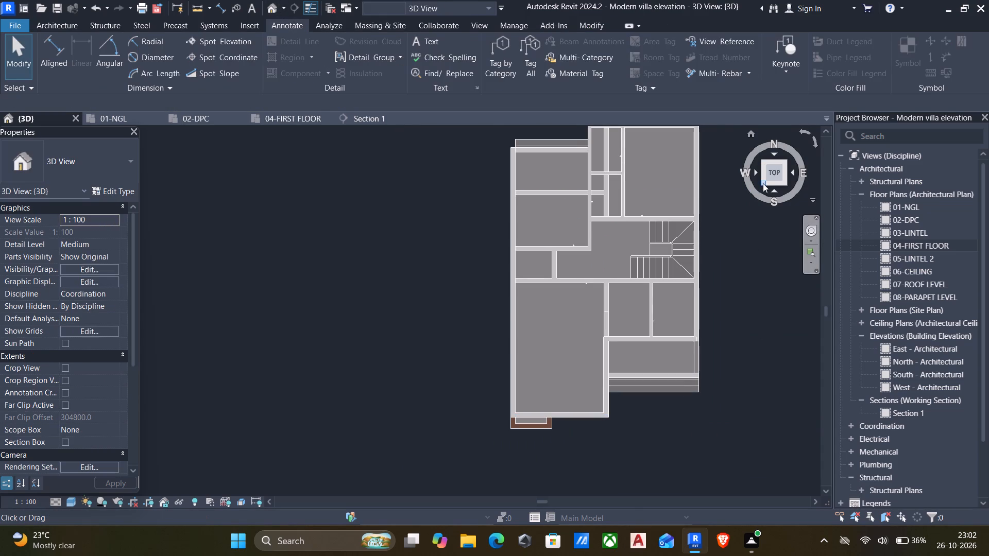
pyautogui.scroll(4, 645, 379)
pyautogui.scroll(-3, 605, 376)
pyautogui.moveTo(605, 377); pyautogui.dragTo(606, 377, button='middle')
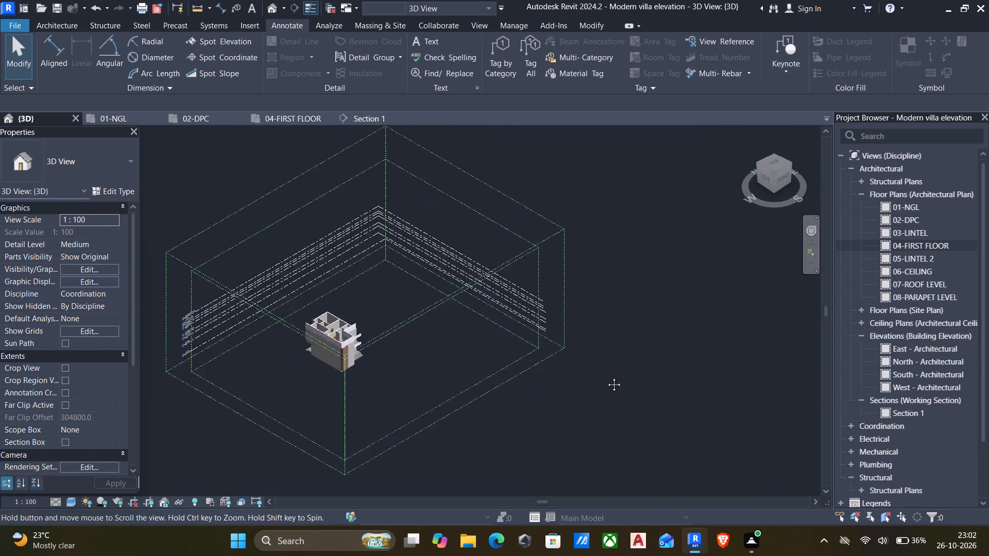
pyautogui.moveTo(606, 377); pyautogui.dragTo(506, 280, button='middle')
pyautogui.scroll(5, 506, 279)
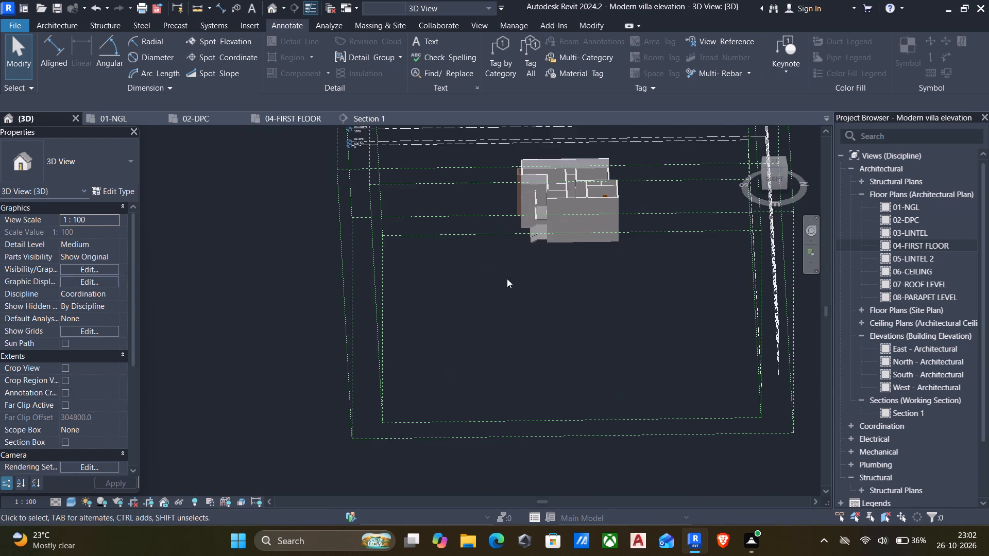
pyautogui.scroll(-3, 501, 352)
pyautogui.keyDown('shift'); pyautogui.moveTo(502, 352); pyautogui.dragTo(641, 324, button='middle'); pyautogui.keyUp('shift')
pyautogui.scroll(5, 541, 298)
pyautogui.scroll(5, 510, 207)
pyautogui.scroll(-5, 475, 331)
pyautogui.keyDown('shift'); pyautogui.moveTo(480, 330); pyautogui.dragTo(436, 382, button='middle'); pyautogui.keyUp('shift')
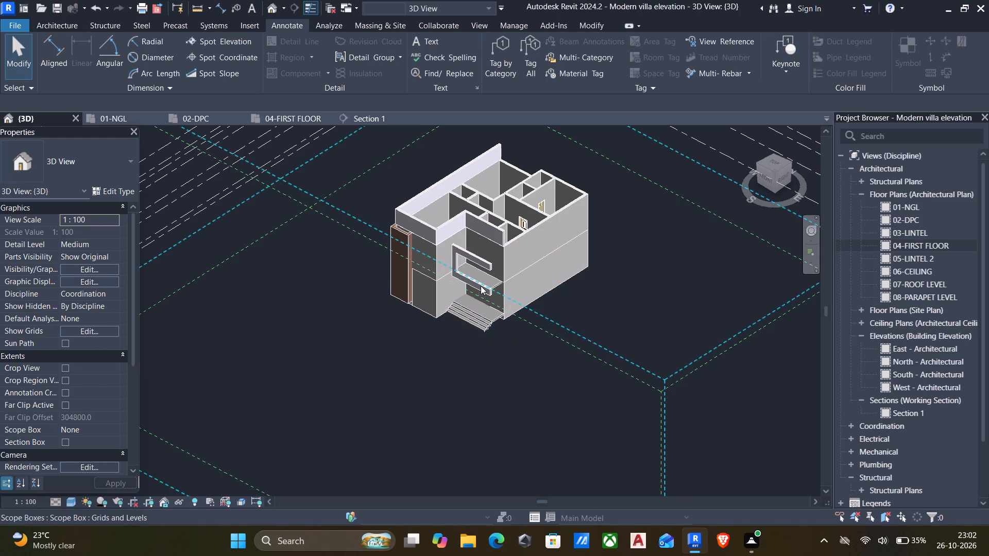
pyautogui.click(771, 178)
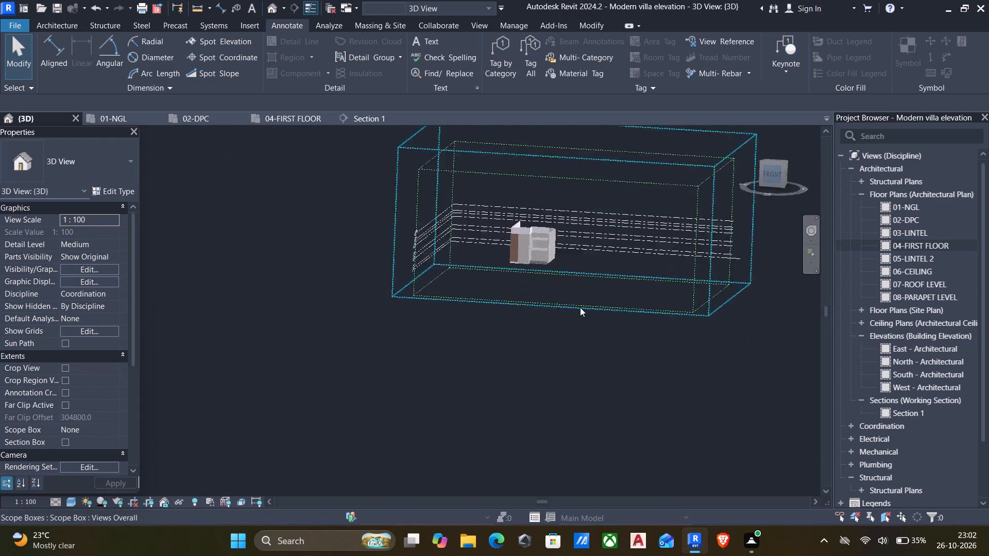
pyautogui.scroll(4, 505, 279)
pyautogui.scroll(11, 328, 373)
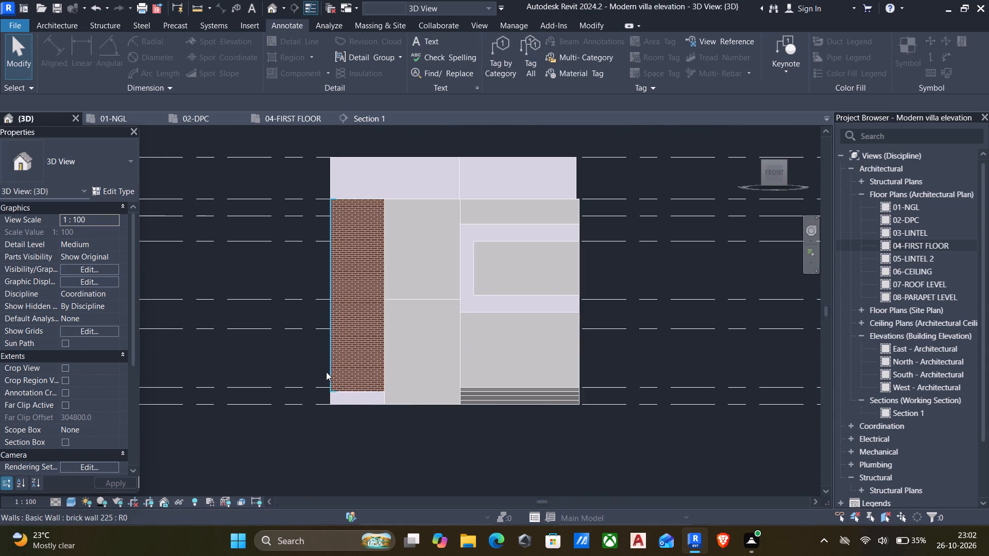
pyautogui.scroll(5, 451, 336)
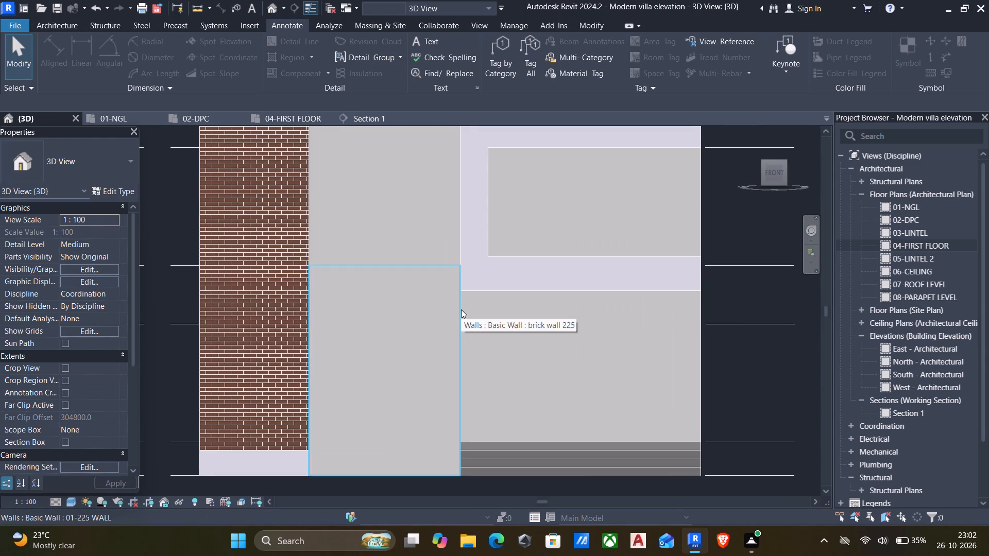
pyautogui.scroll(-5, 461, 309)
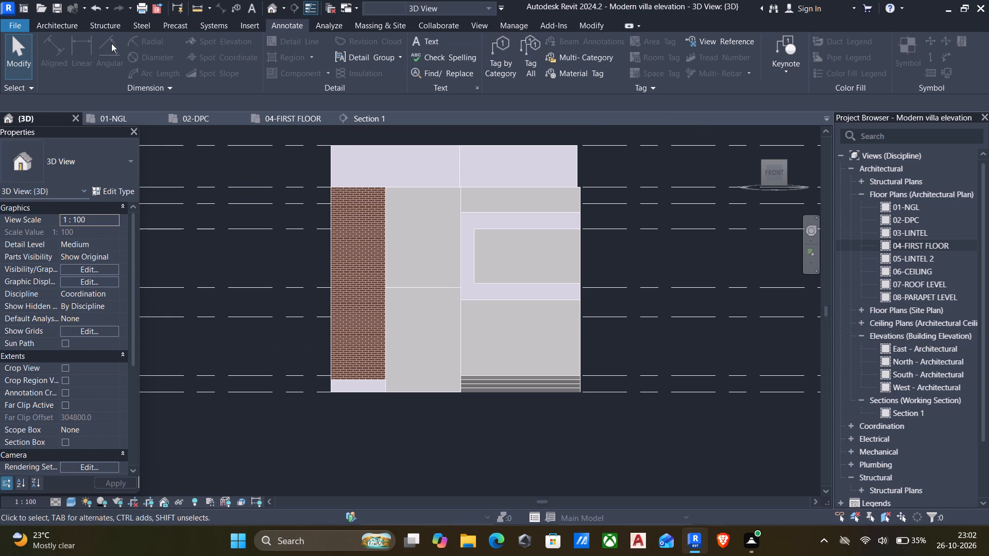
# Create an in-place model component in the Walls family category.
pyautogui.click(70, 26)
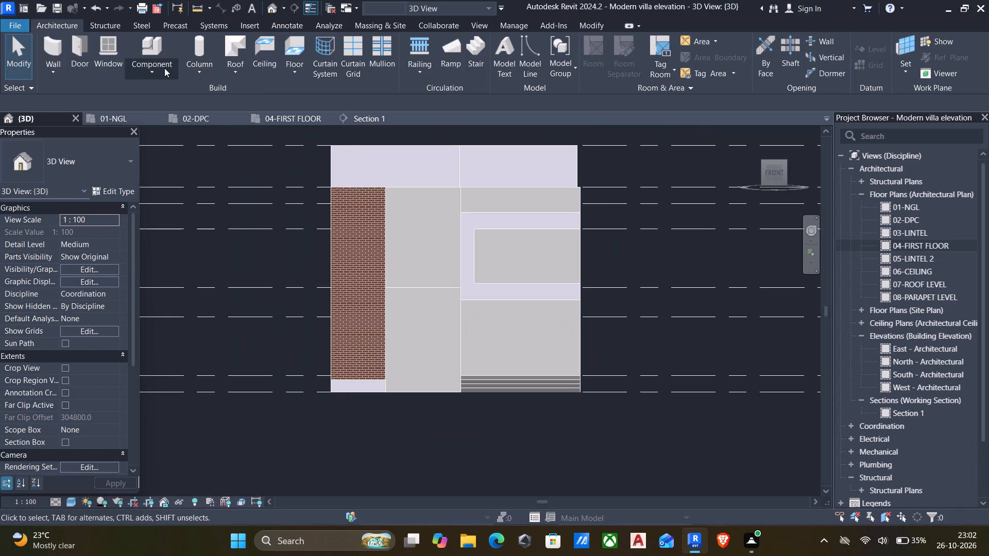
pyautogui.click(152, 71)
pyautogui.click(163, 119)
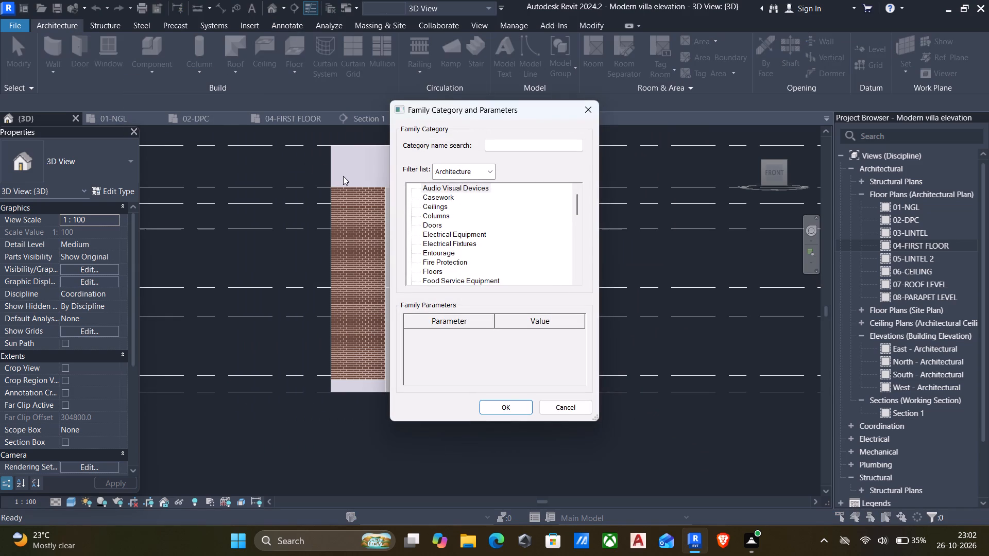
pyautogui.click(451, 197)
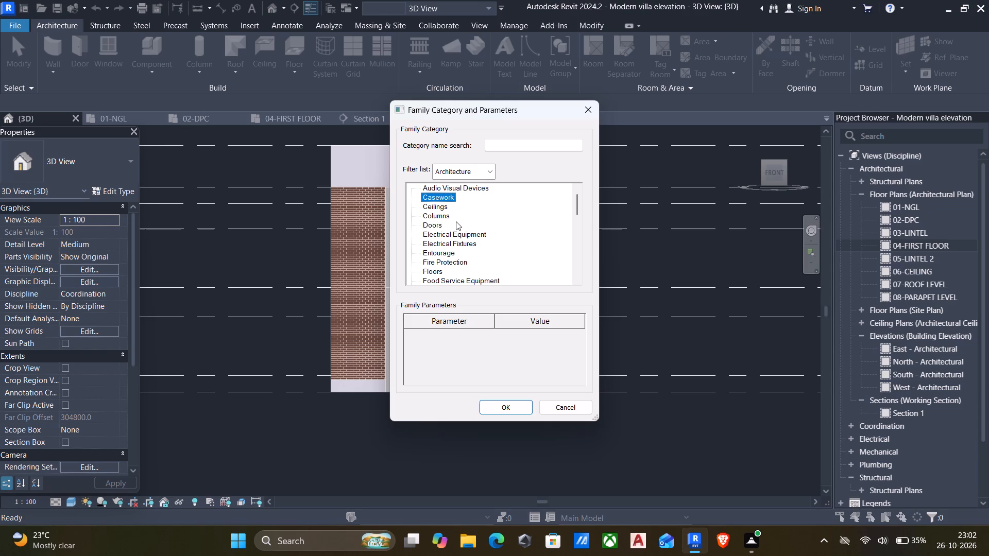
pyautogui.scroll(-20, 456, 221)
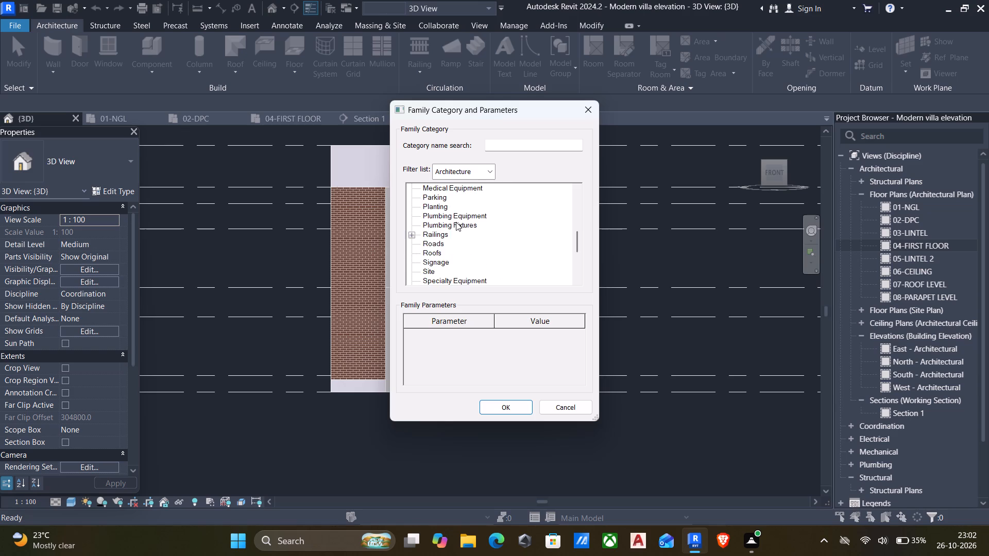
pyautogui.scroll(-10, 456, 222)
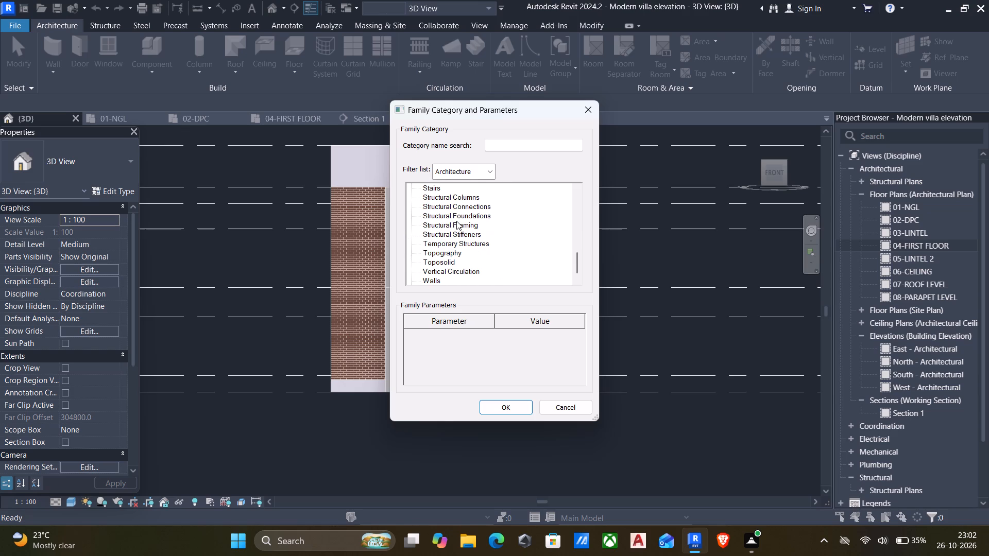
pyautogui.scroll(-7, 456, 221)
pyautogui.click(434, 267)
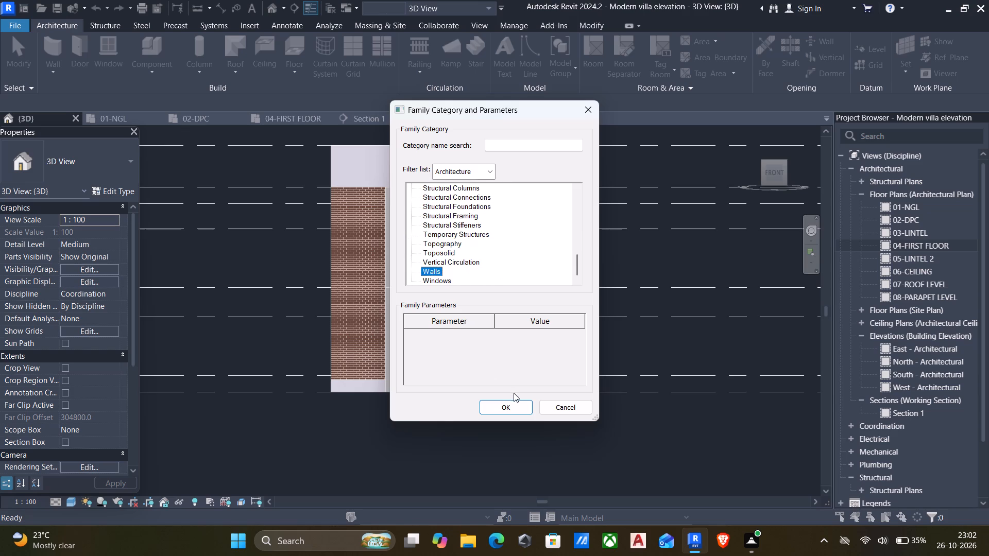
pyautogui.click(507, 407)
pyautogui.click(503, 292)
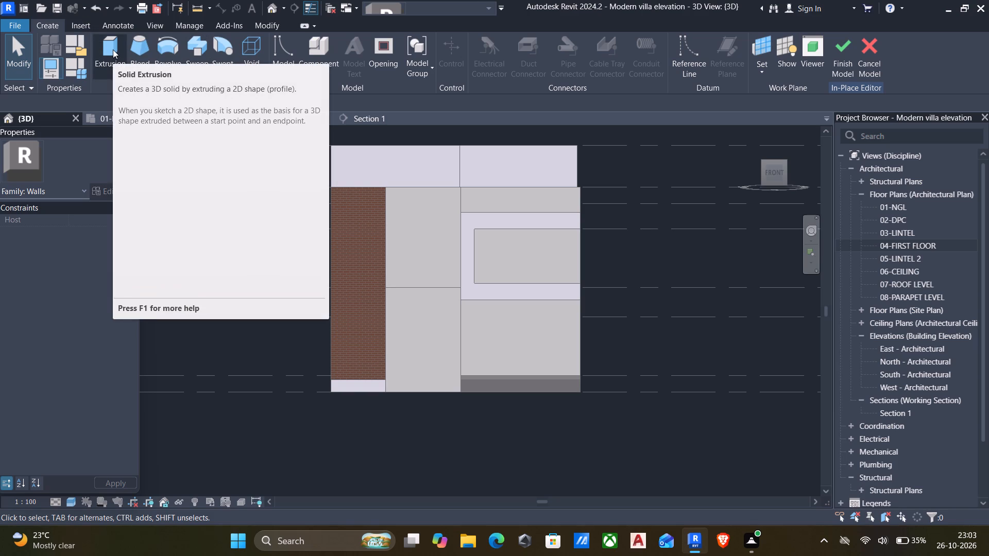
# Start a solid extrusion and set its work plane by picking the eastern front parapet wall.
pyautogui.click(111, 45)
pyautogui.click(589, 69)
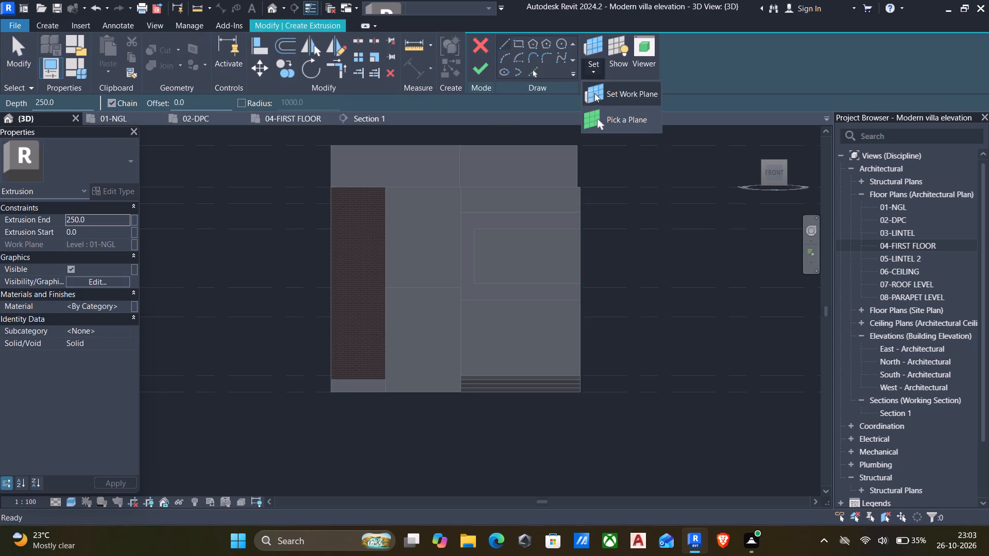
pyautogui.click(619, 121)
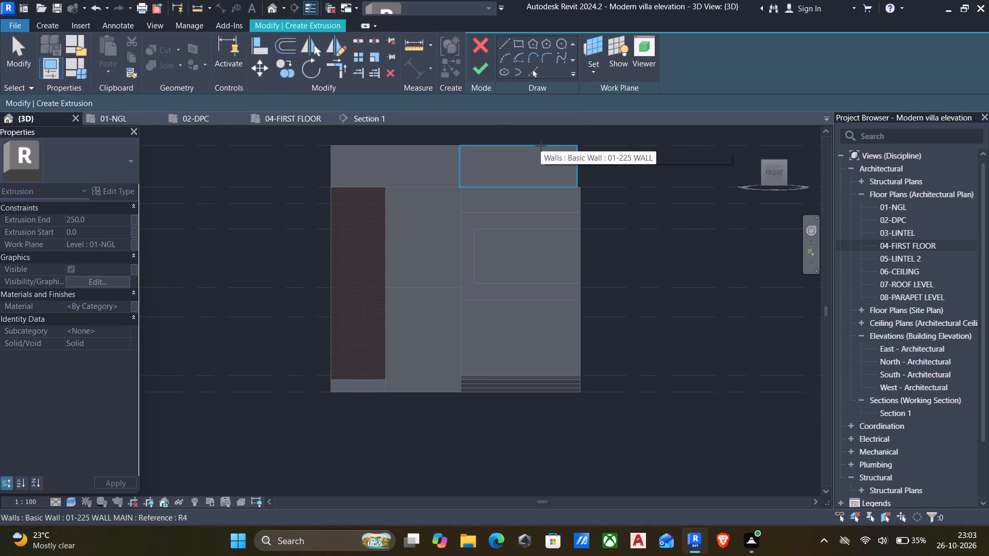
pyautogui.click(541, 146)
# Sketch the top profile line along roof level from the brick wall's upper east corner to the facade joint, extending it 1500 mm eastward.
pyautogui.scroll(5, 393, 184)
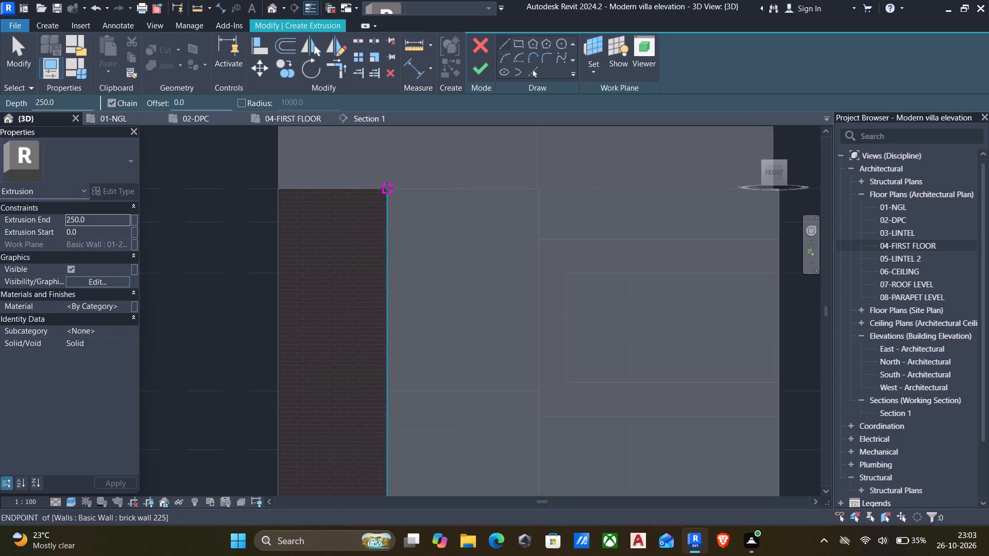
pyautogui.moveTo(389, 191); pyautogui.dragTo(394, 191)
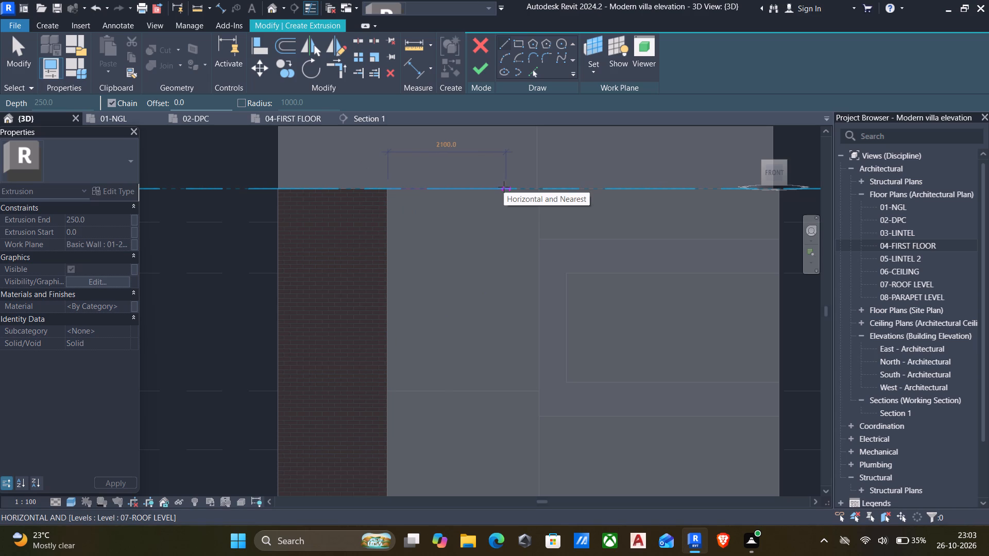
pyautogui.click(540, 189)
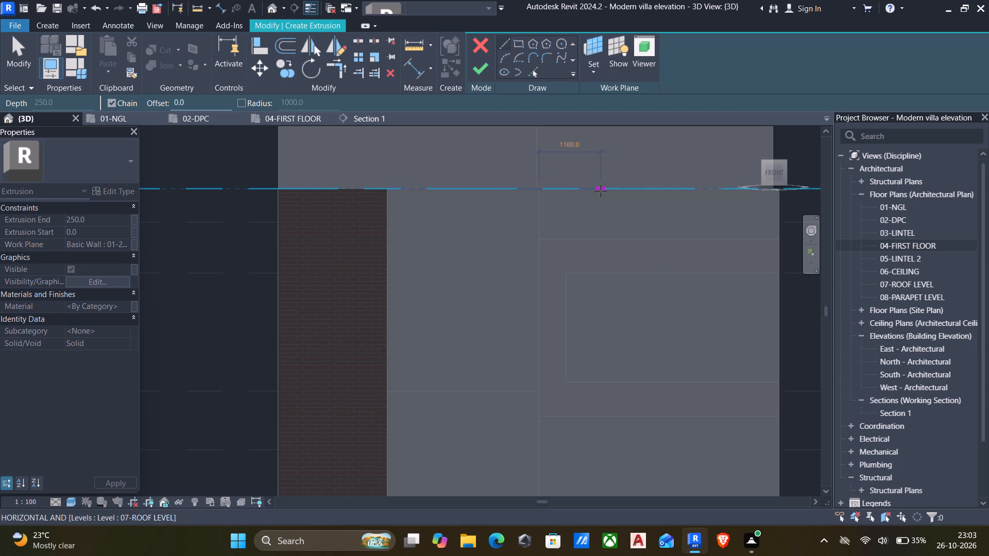
pyautogui.write('1500')
pyautogui.press('Return')
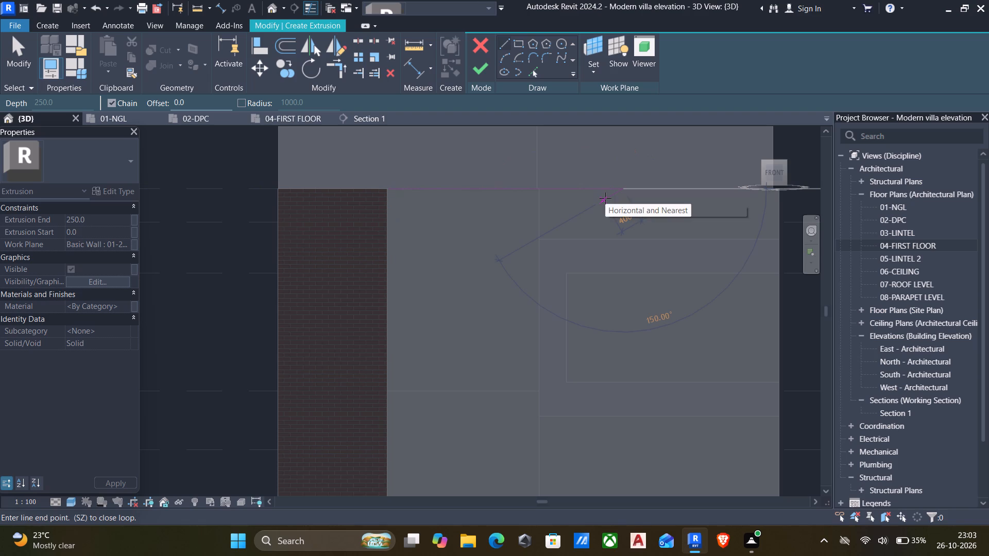
pyautogui.press('Escape')
# Sketch the profile about 6900 mm down the brick wall's east edge, then along its base to the west edge.
pyautogui.moveTo(390, 188); pyautogui.dragTo(389, 201)
pyautogui.scroll(-1, 383, 421)
pyautogui.moveTo(385, 423); pyautogui.dragTo(430, 266, button='middle')
pyautogui.scroll(-1, 429, 273)
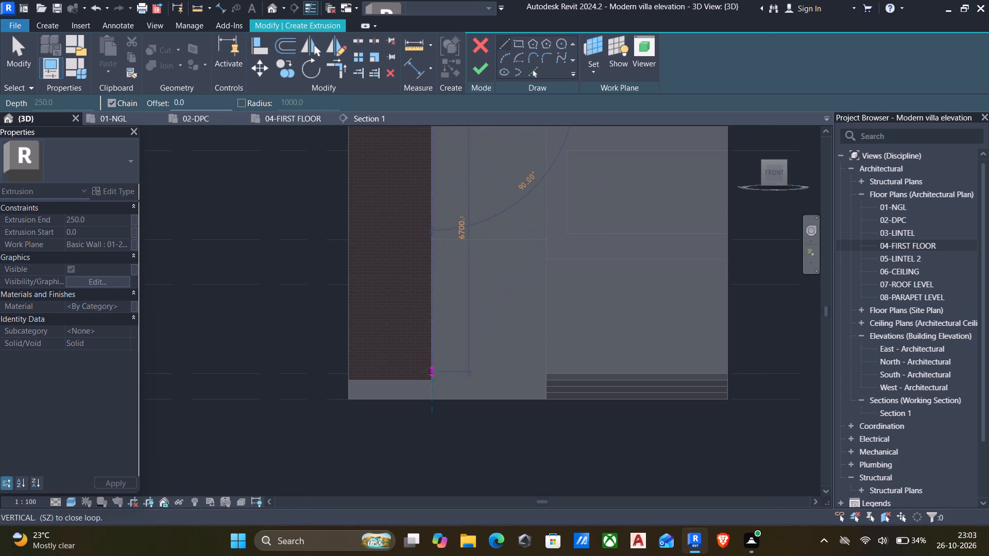
pyautogui.click(431, 381)
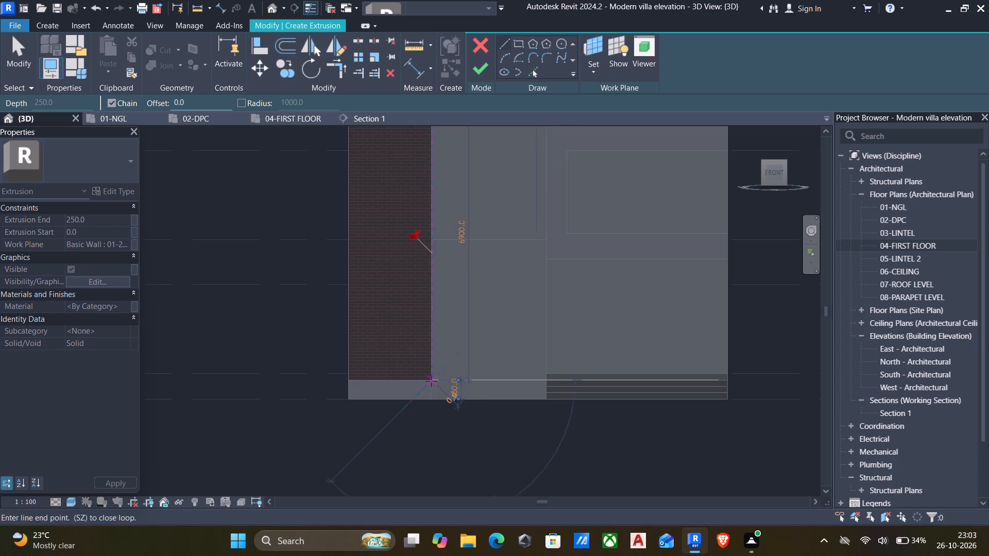
pyautogui.click(353, 379)
pyautogui.press('Escape')
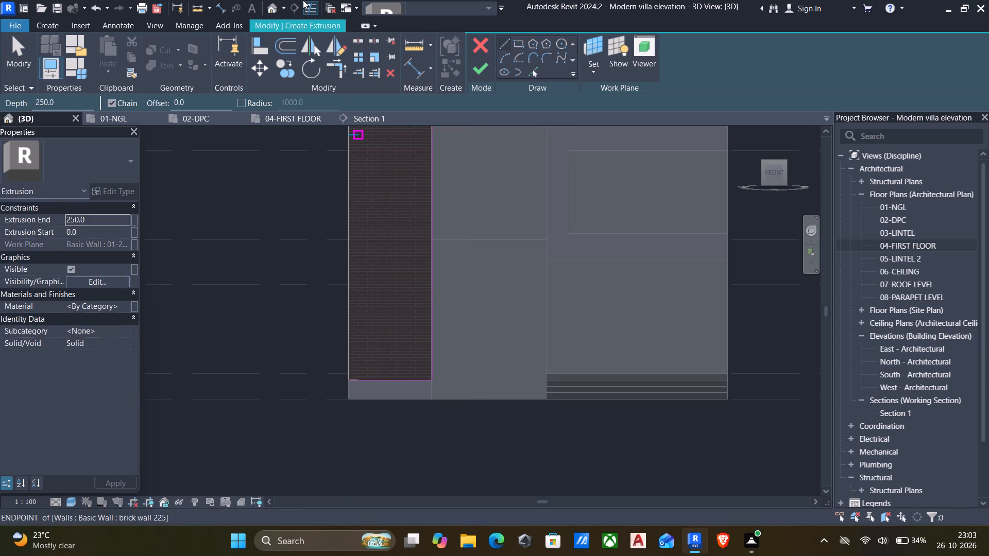
# Offset copies of both top lines, the vertical line and the base line by 225 mm, outside the brick wall.
pyautogui.click(290, 50)
pyautogui.moveTo(293, 100); pyautogui.dragTo(214, 107)
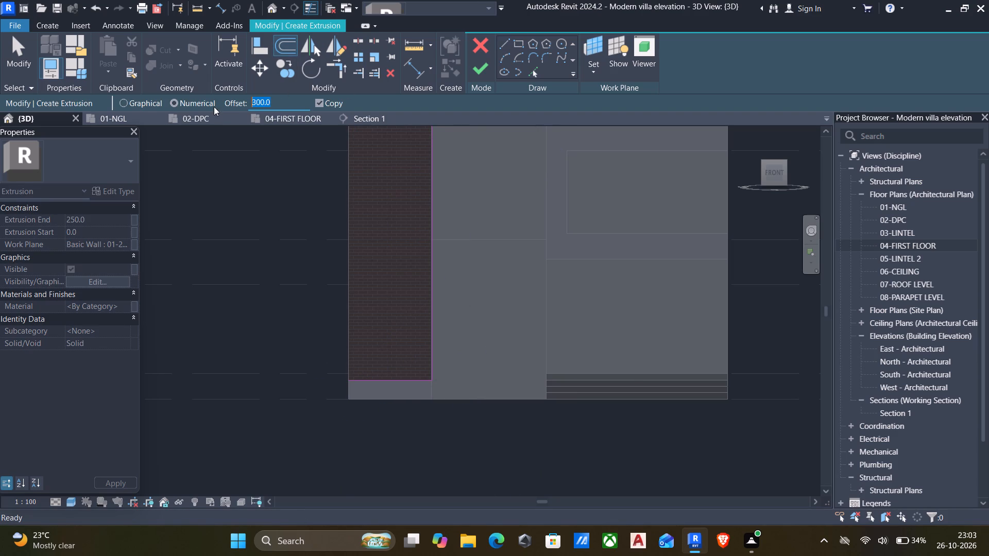
pyautogui.moveTo(214, 107); pyautogui.dragTo(214, 107)
pyautogui.press('2')
pyautogui.press('2')
pyautogui.press('5')
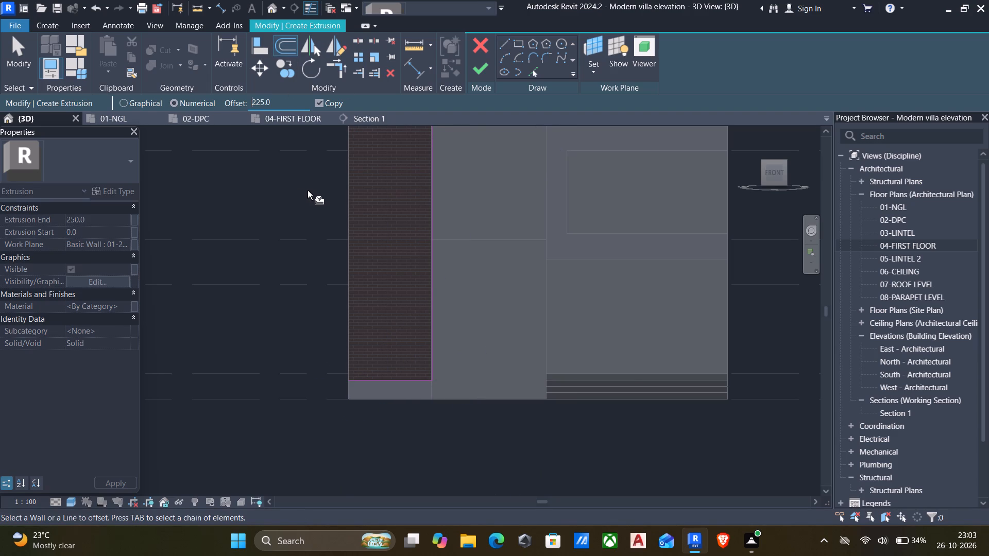
pyautogui.scroll(-1, 479, 223)
pyautogui.moveTo(479, 224); pyautogui.dragTo(454, 343, button='middle')
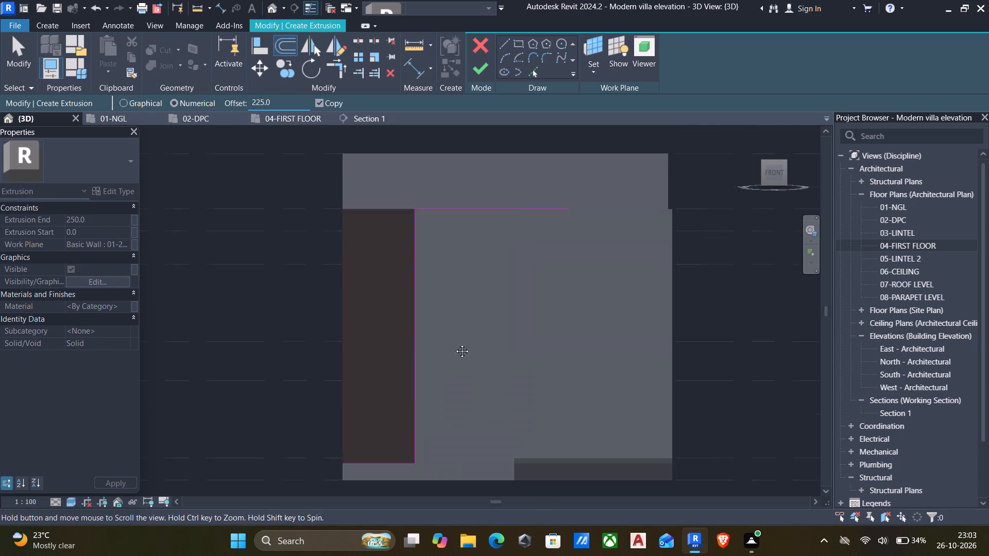
pyautogui.moveTo(454, 343); pyautogui.dragTo(452, 368, button='middle')
pyautogui.click(464, 252)
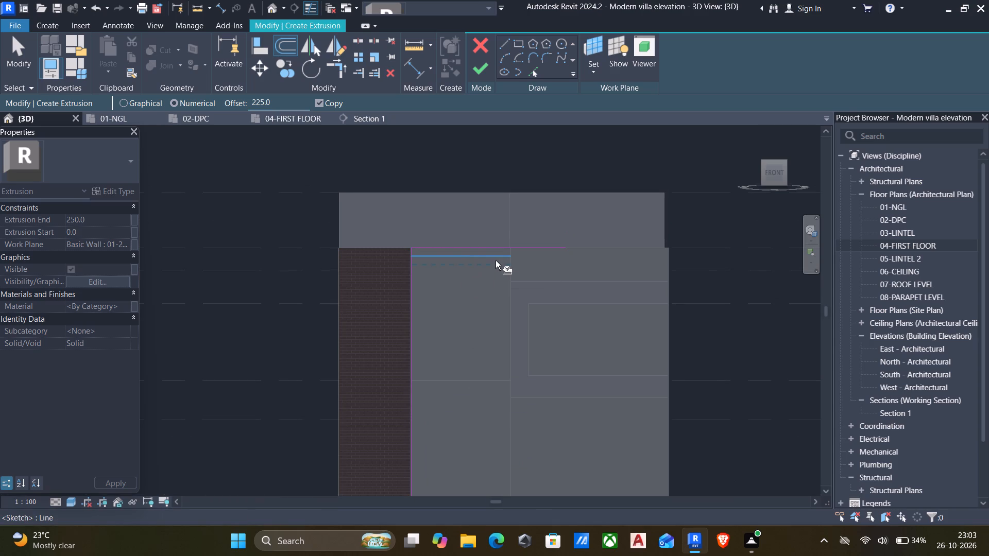
pyautogui.click(414, 328)
pyautogui.scroll(-3, 401, 376)
pyautogui.moveTo(407, 390); pyautogui.dragTo(452, 321, button='middle')
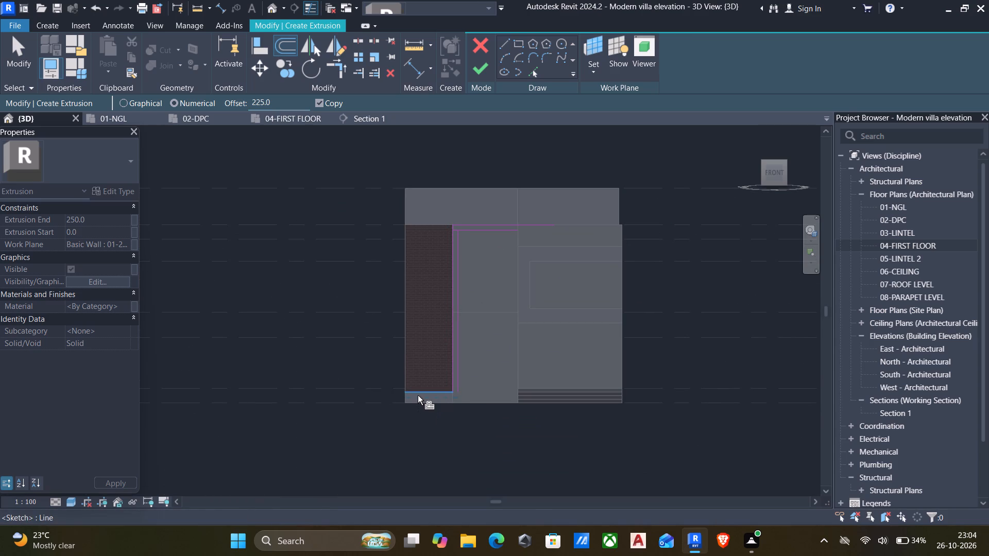
pyautogui.click(418, 395)
pyautogui.click(539, 229)
pyautogui.scroll(5, 529, 263)
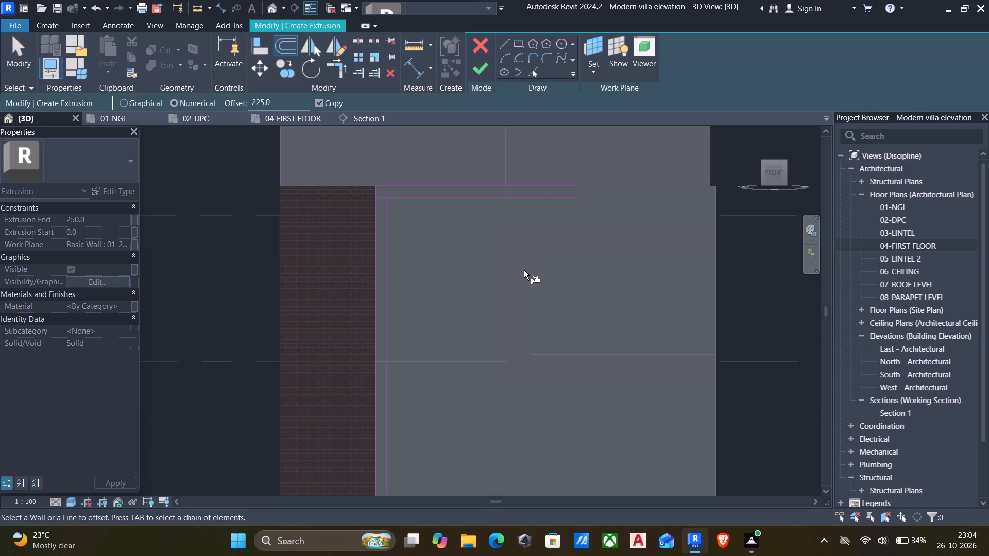
pyautogui.middleClick(465, 331)
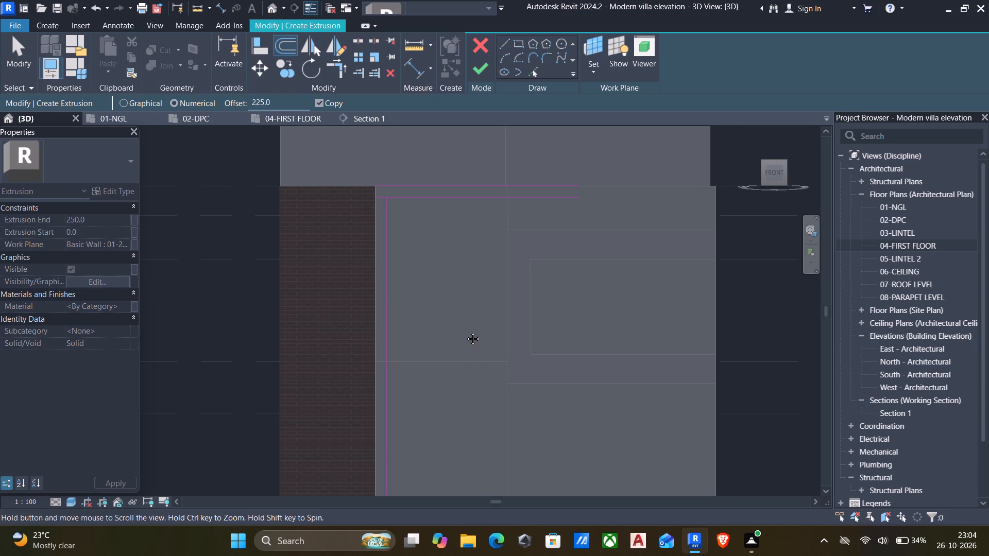
pyautogui.press('Escape')
pyautogui.press('Escape')
# Trim the offset lines into clean upper and lower corners, and join the original lines at the brick wall's lower east corner.
pyautogui.write('tr')
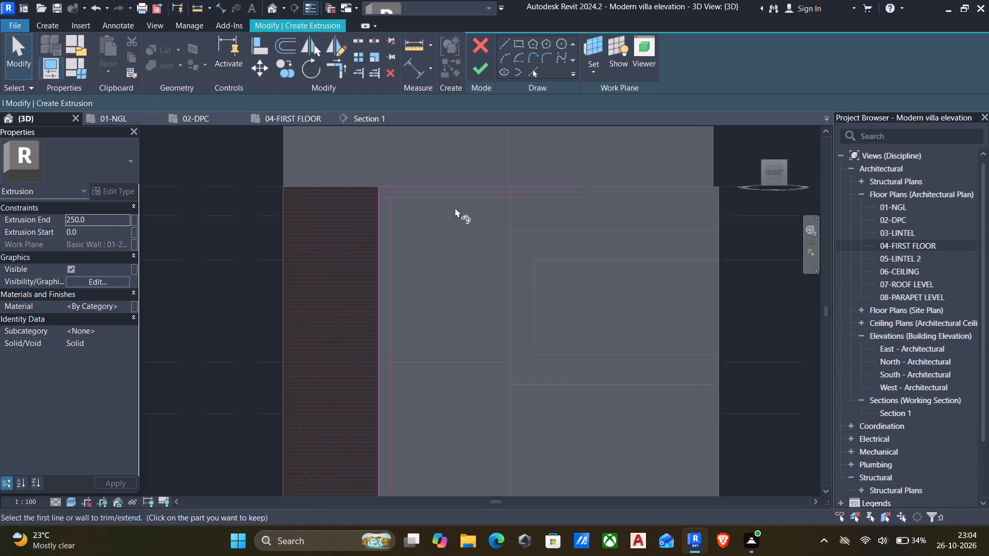
pyautogui.click(444, 199)
pyautogui.click(391, 247)
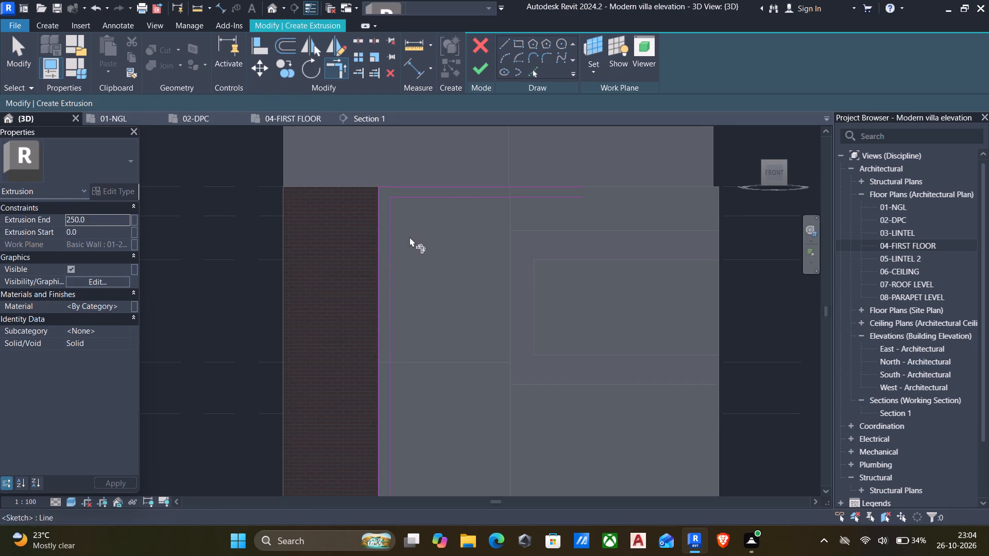
pyautogui.scroll(-4, 413, 269)
pyautogui.moveTo(420, 427); pyautogui.dragTo(469, 366, button='middle')
pyautogui.scroll(5, 467, 368)
pyautogui.scroll(5, 389, 384)
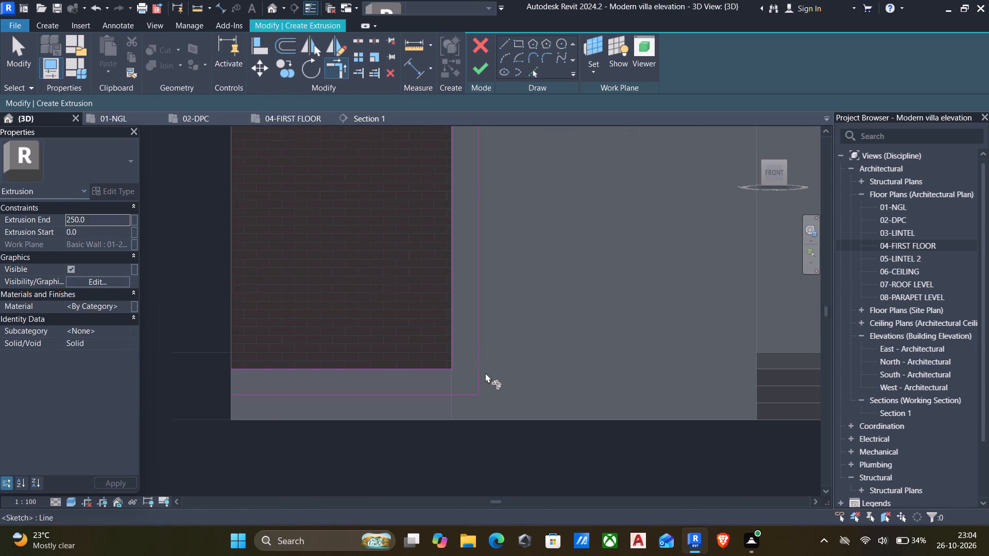
pyautogui.click(480, 375)
pyautogui.click(467, 393)
pyautogui.click(456, 361)
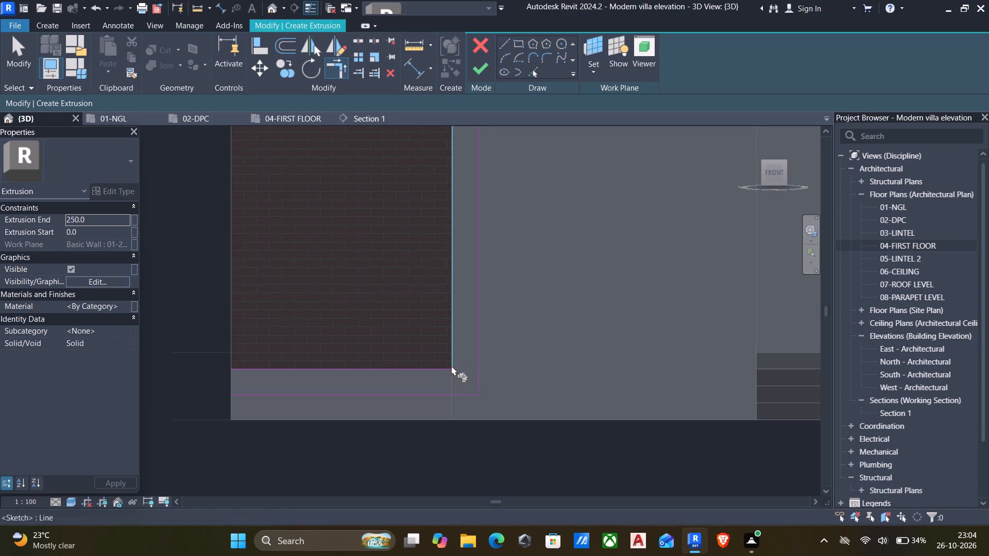
pyautogui.click(448, 368)
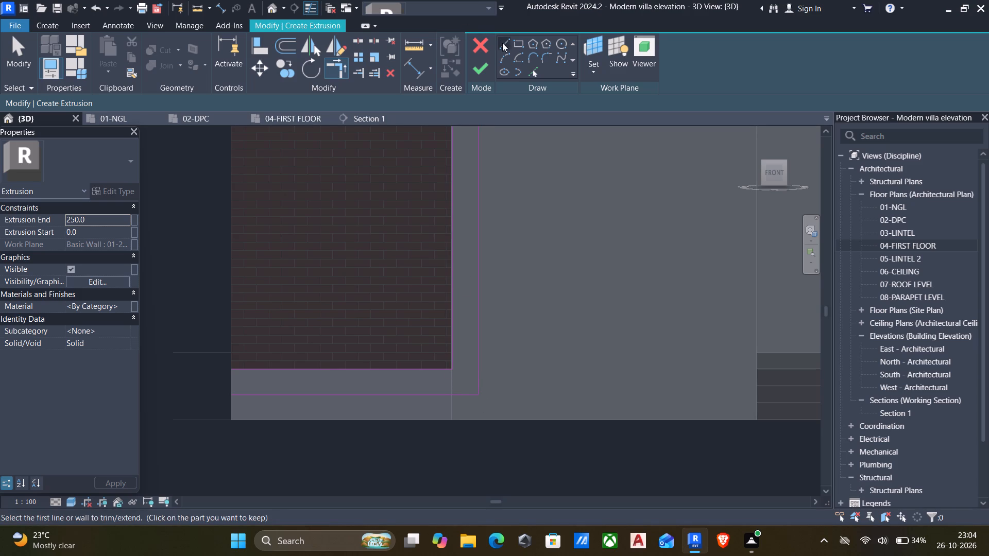
# Close the band profile with short end lines at the base's west end and the top band's east end.
pyautogui.click(504, 44)
pyautogui.click(231, 371)
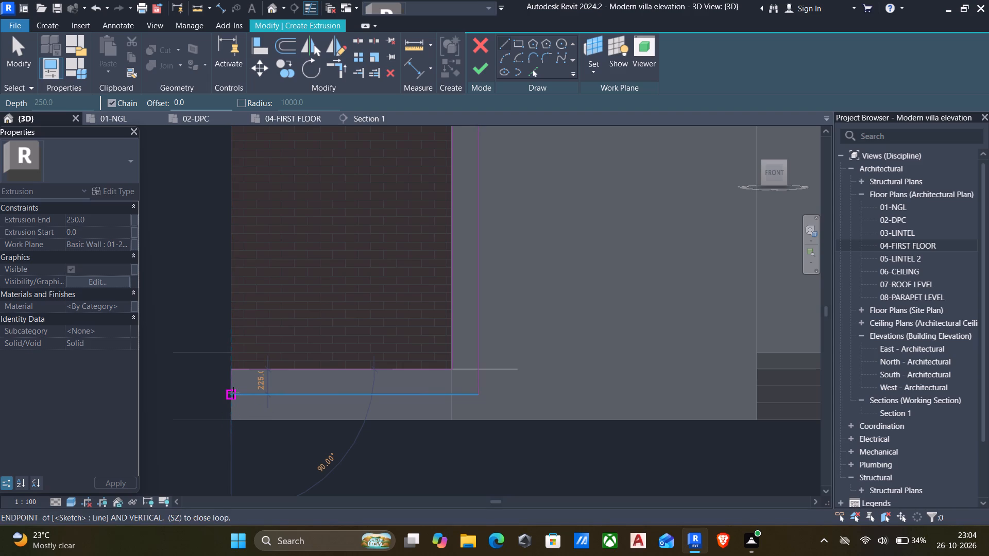
pyautogui.click(233, 393)
pyautogui.scroll(-4, 268, 393)
pyautogui.moveTo(267, 395); pyautogui.dragTo(245, 452, button='middle')
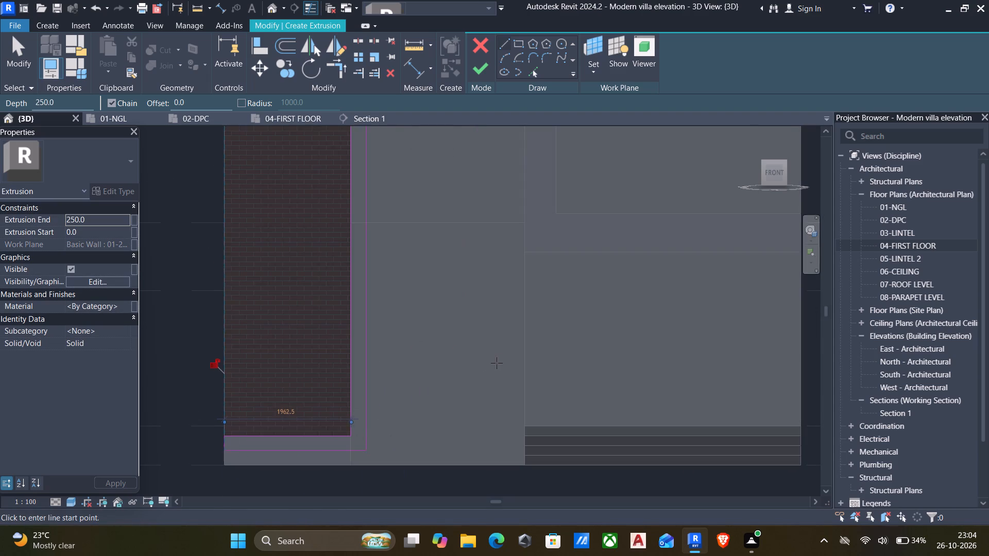
pyautogui.press('Escape')
pyautogui.scroll(-2, 535, 339)
pyautogui.moveTo(534, 341); pyautogui.dragTo(457, 478, button='middle')
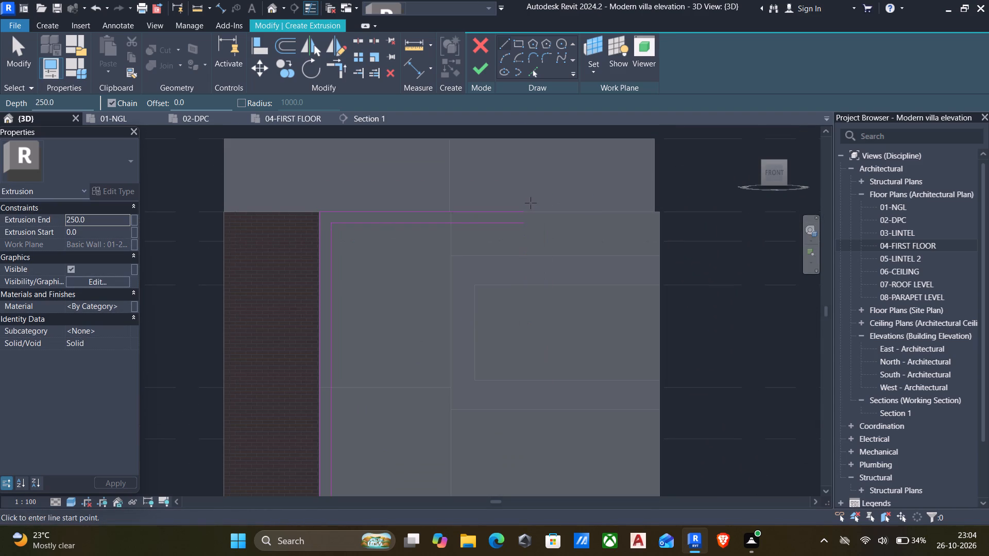
pyautogui.click(525, 212)
pyautogui.click(522, 227)
pyautogui.press('Escape')
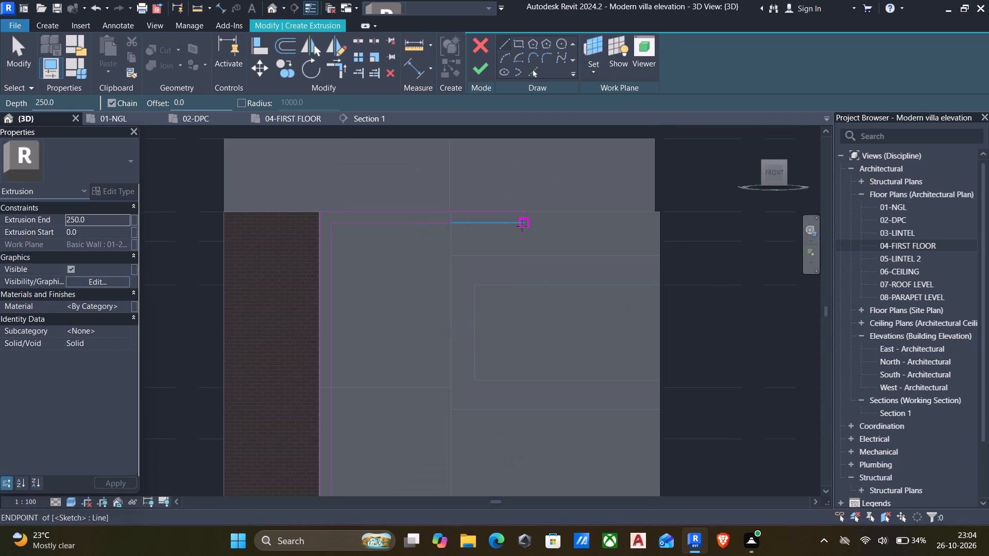
pyautogui.scroll(-4, 518, 249)
pyautogui.moveTo(516, 270); pyautogui.dragTo(524, 256, button='middle')
pyautogui.press('Escape')
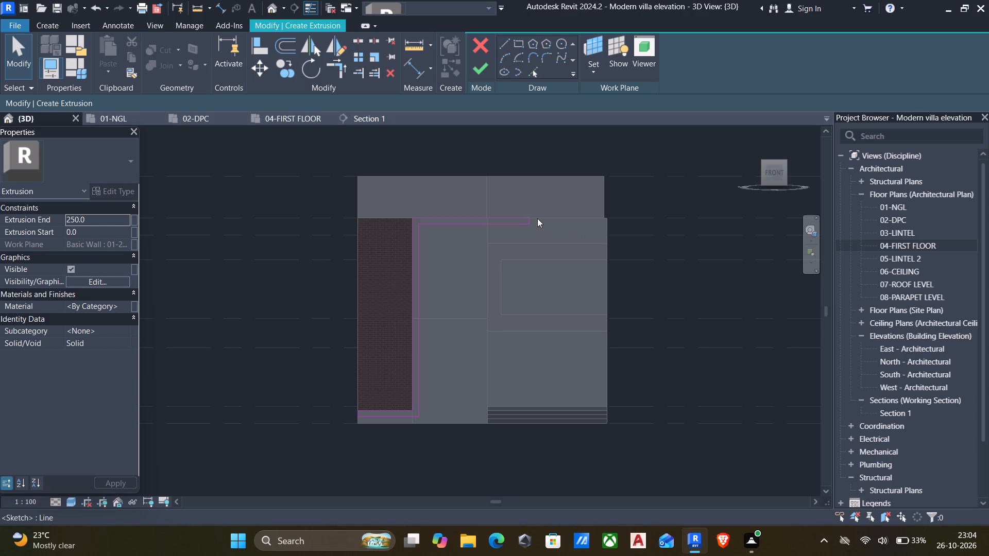
# For the extrusion's material, duplicate Brick, Common with its assets and name the copy "00-white plaster".
pyautogui.click(124, 304)
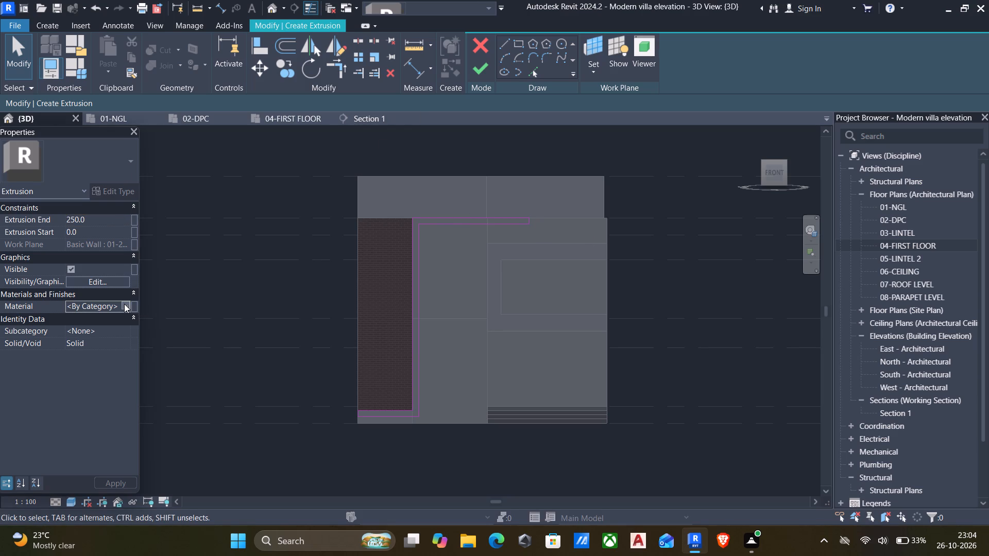
pyautogui.rightClick(156, 246)
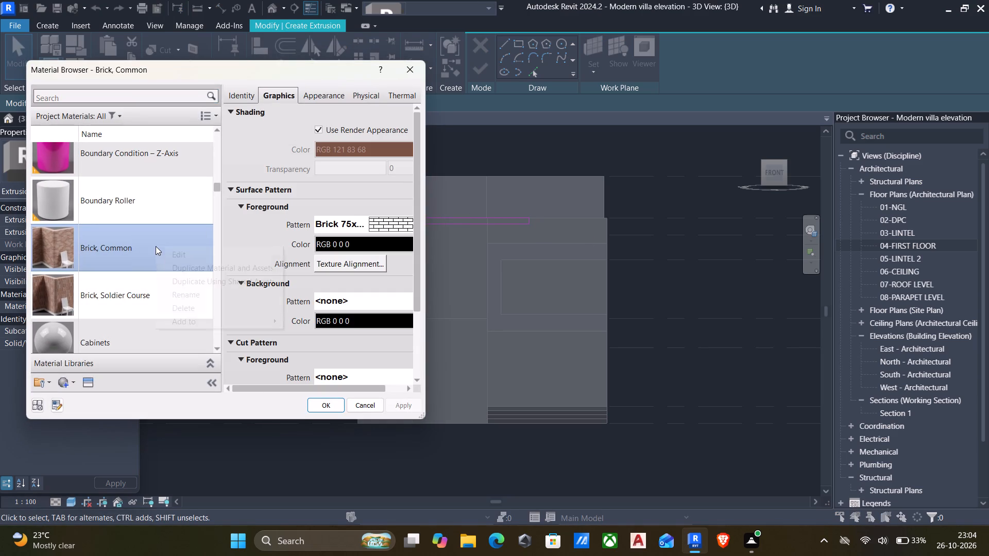
pyautogui.click(197, 266)
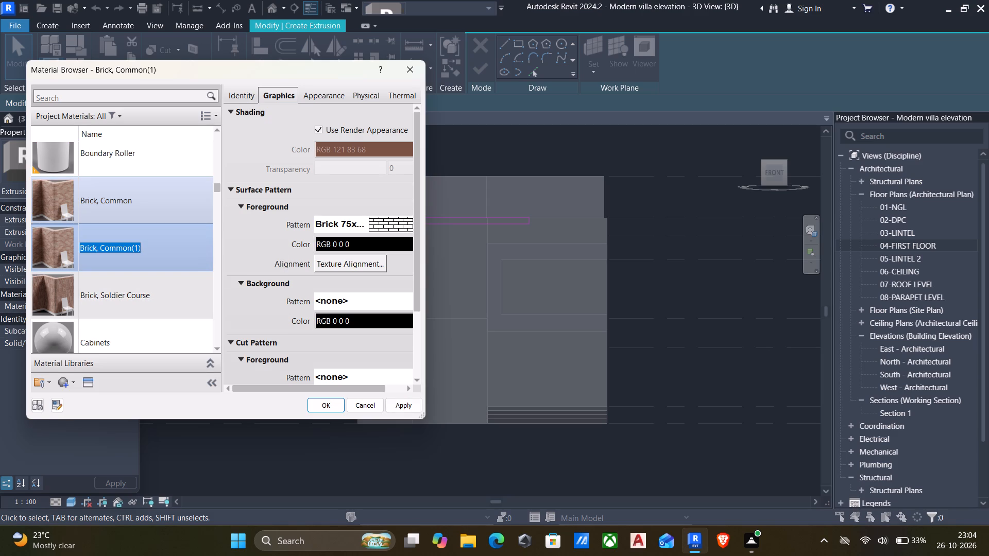
pyautogui.press('BackSpace')
pyautogui.write('00-')
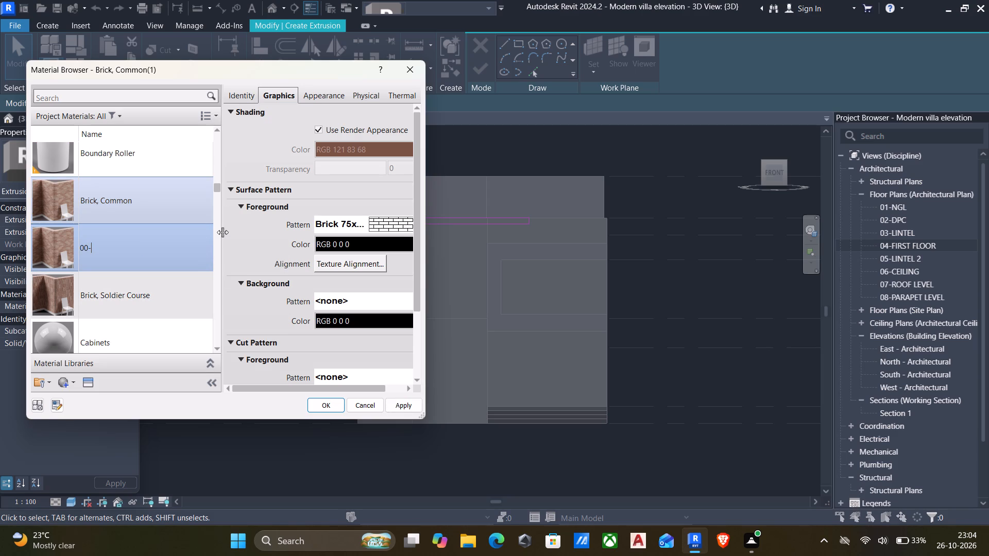
pyautogui.write('whi')
pyautogui.write('te plaster')
pyautogui.click(406, 404)
# Set the surface foreground pattern of 00-white plaster to No pattern.
pyautogui.moveTo(372, 229); pyautogui.dragTo(378, 229)
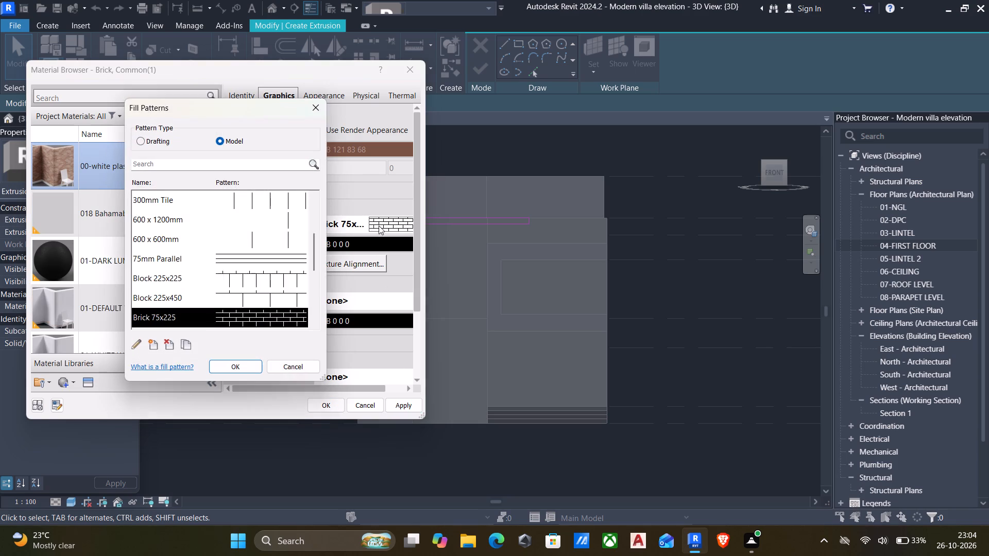
pyautogui.scroll(9, 299, 224)
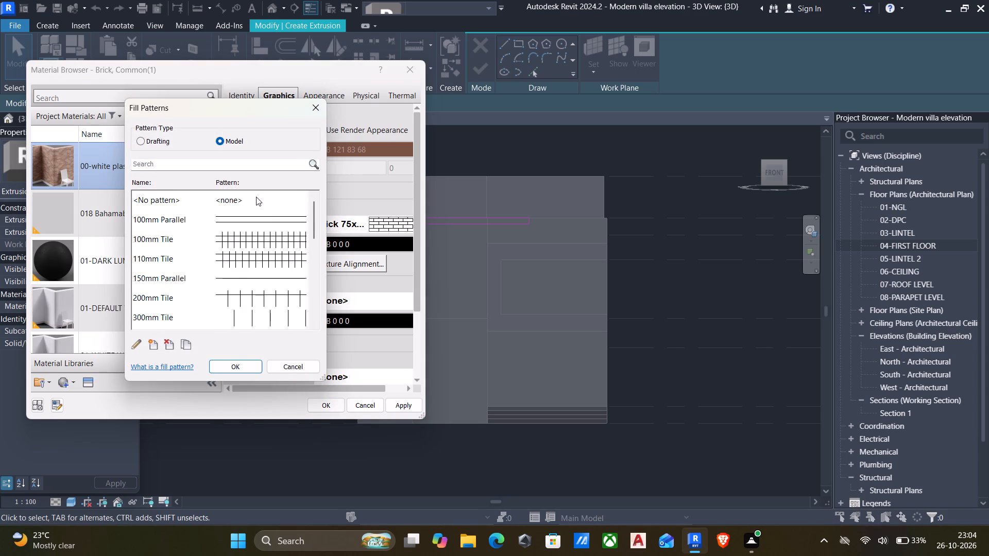
pyautogui.click(257, 198)
pyautogui.click(251, 372)
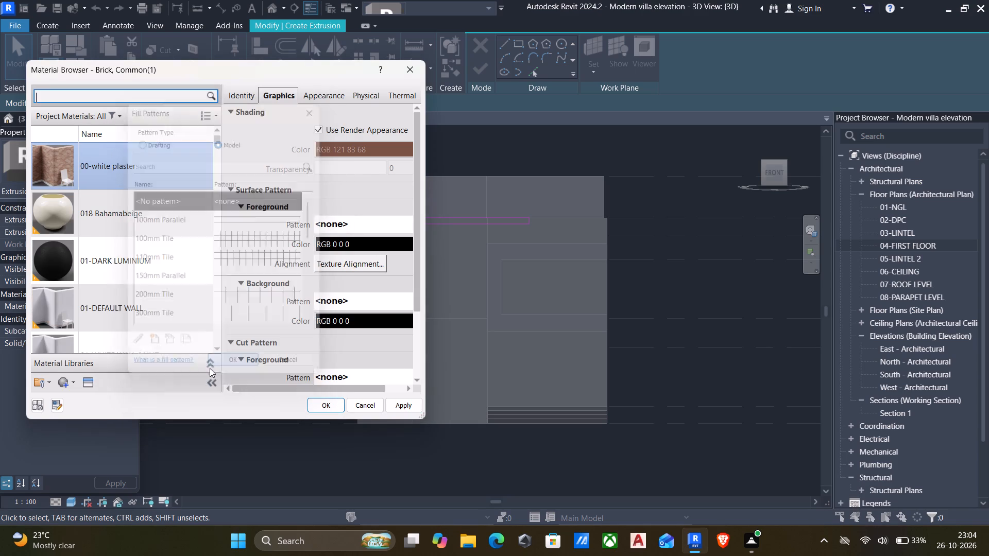
# Replace the appearance asset of 00-white plaster with the White matte wall paint from the Appearance Library and accept the material.
pyautogui.click(88, 379)
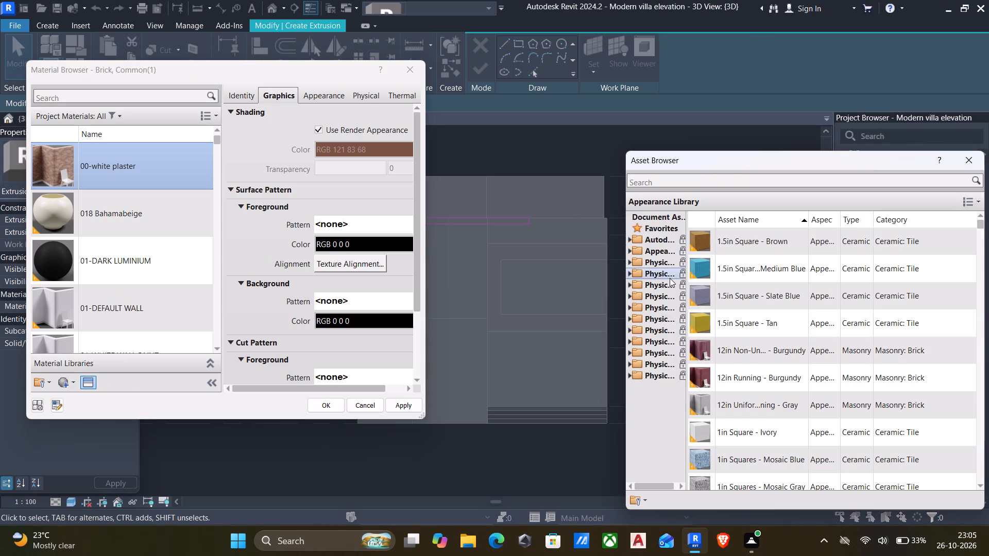
pyautogui.click(641, 251)
pyautogui.doubleClick(641, 251)
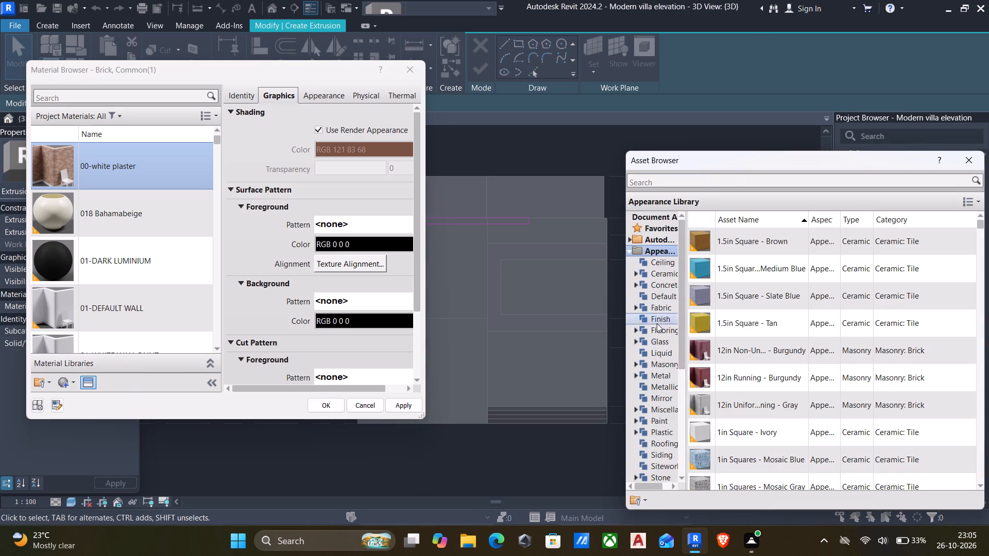
pyautogui.scroll(-5, 652, 333)
pyautogui.doubleClick(653, 337)
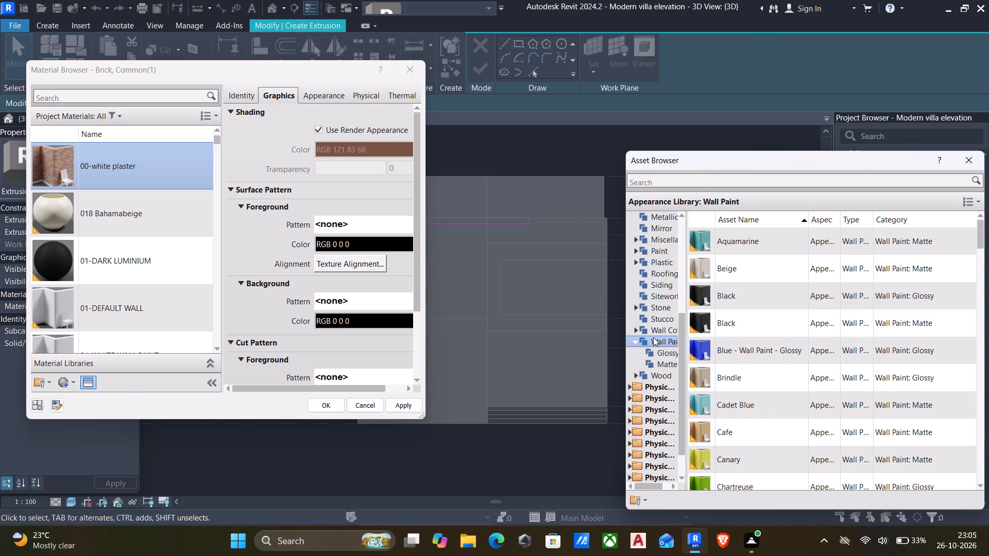
pyautogui.scroll(-20, 756, 344)
pyautogui.scroll(-15, 756, 344)
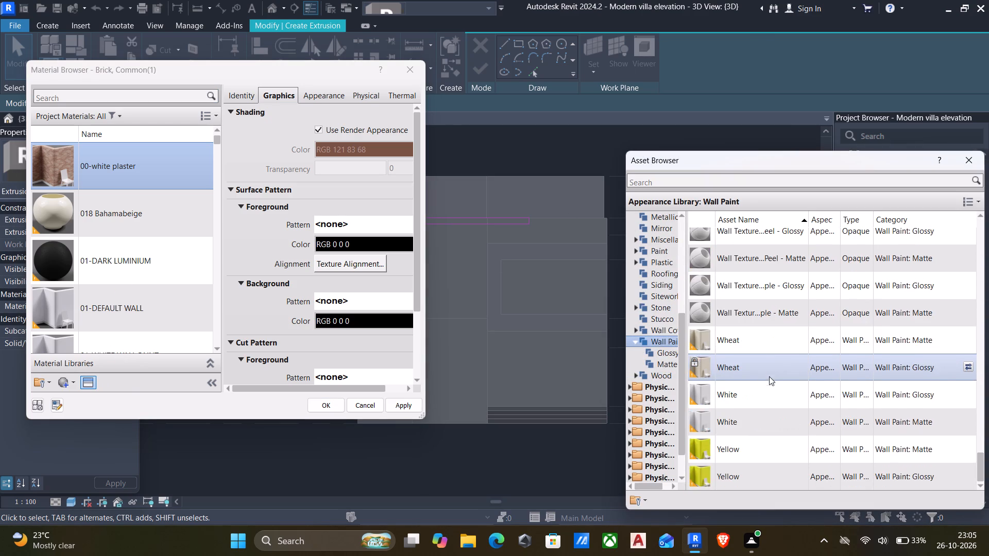
pyautogui.doubleClick(756, 423)
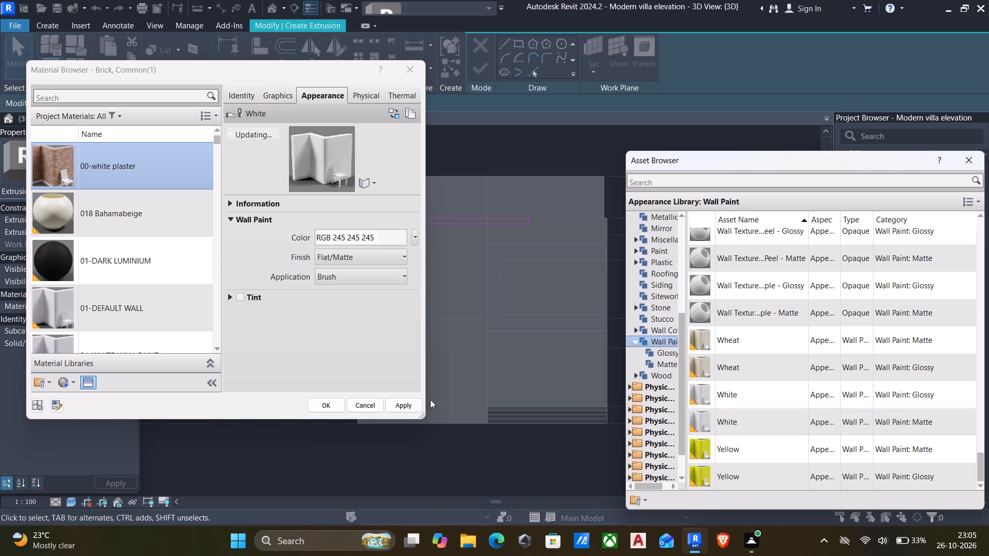
pyautogui.click(410, 406)
pyautogui.click(318, 406)
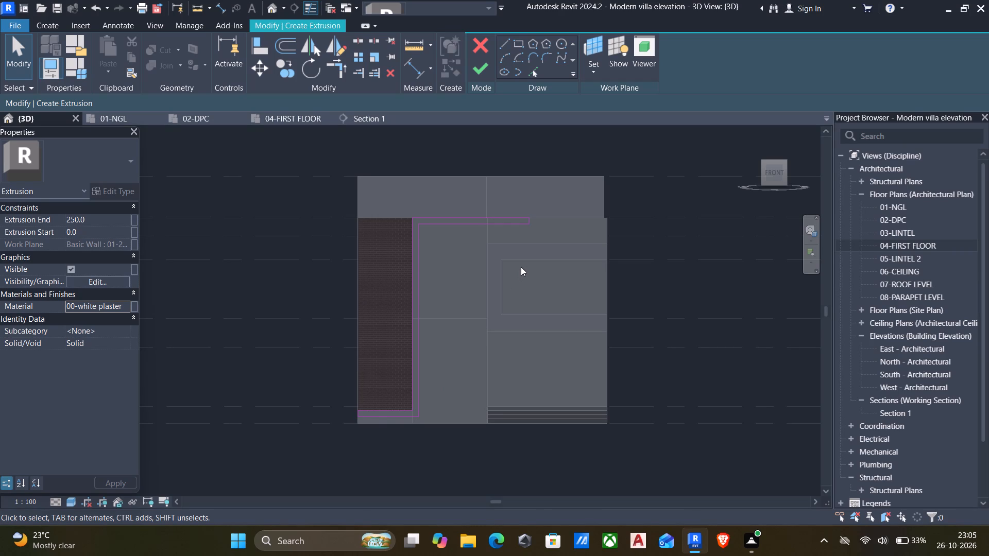
# Finish the band's extrusion sketch with the 00-white plaster material.
pyautogui.click(481, 76)
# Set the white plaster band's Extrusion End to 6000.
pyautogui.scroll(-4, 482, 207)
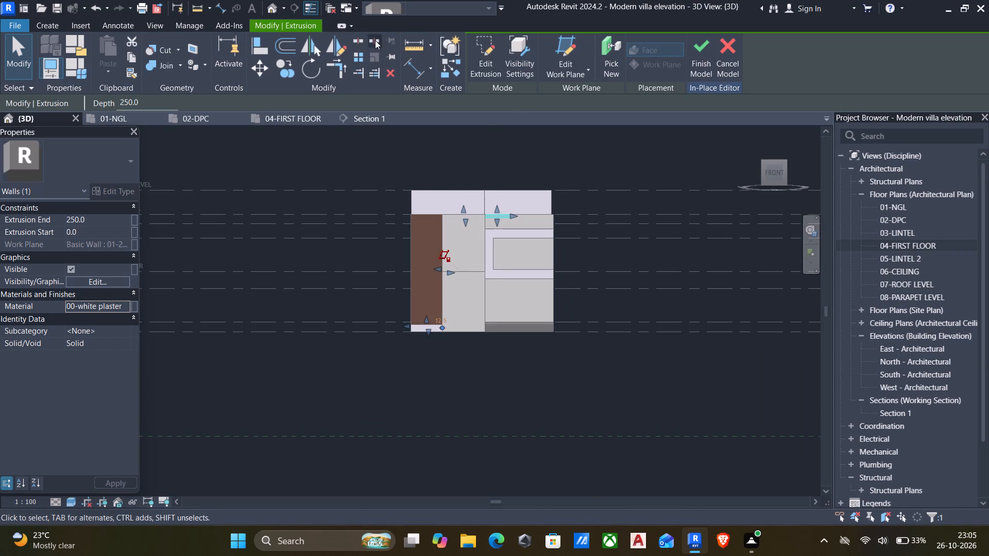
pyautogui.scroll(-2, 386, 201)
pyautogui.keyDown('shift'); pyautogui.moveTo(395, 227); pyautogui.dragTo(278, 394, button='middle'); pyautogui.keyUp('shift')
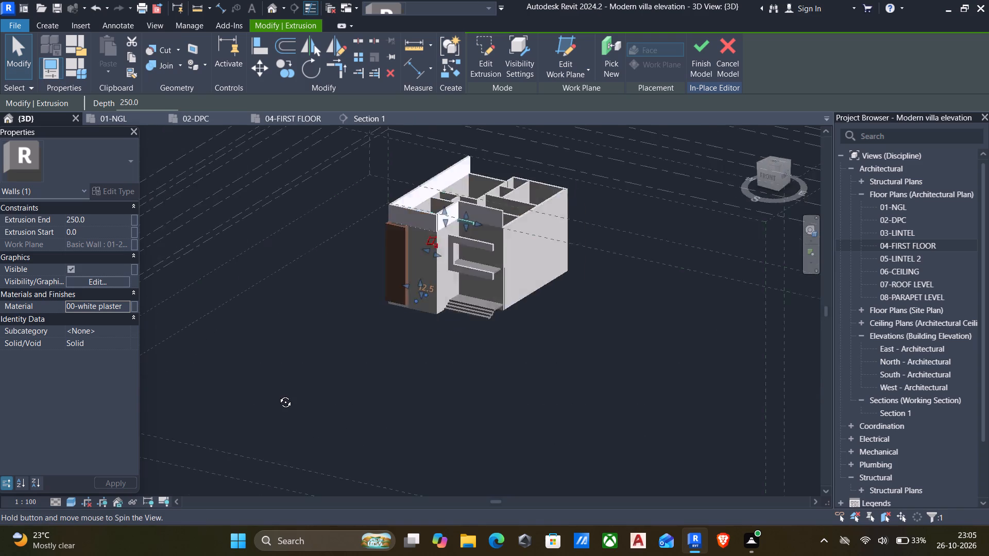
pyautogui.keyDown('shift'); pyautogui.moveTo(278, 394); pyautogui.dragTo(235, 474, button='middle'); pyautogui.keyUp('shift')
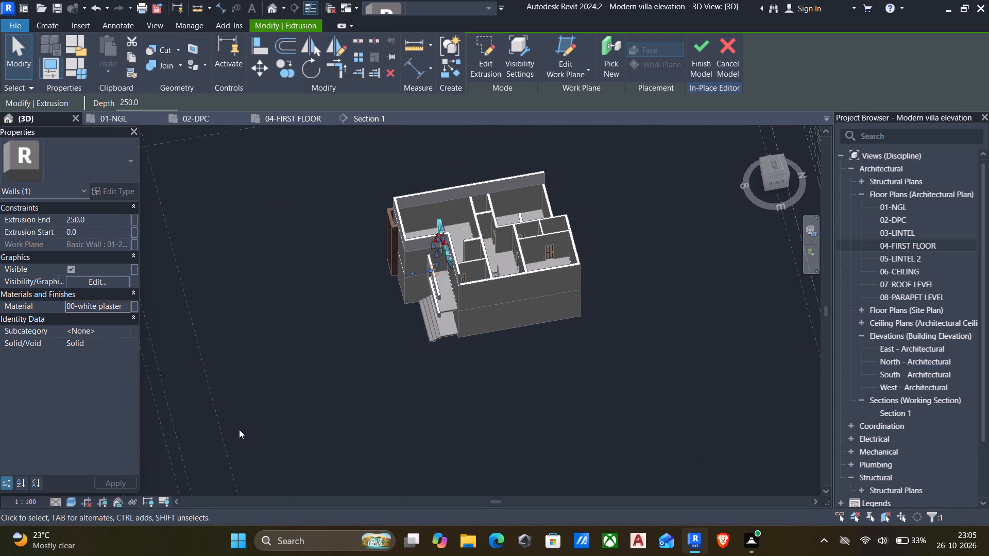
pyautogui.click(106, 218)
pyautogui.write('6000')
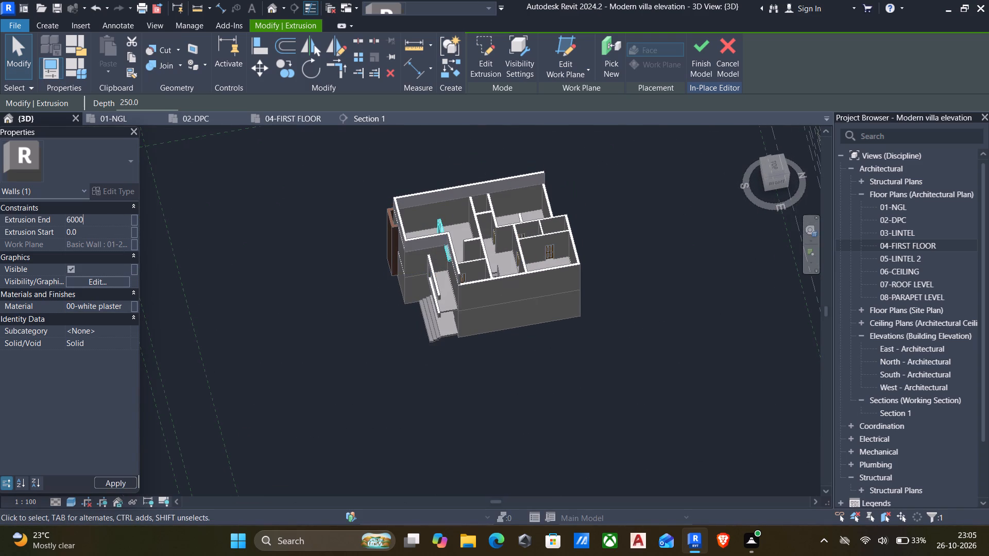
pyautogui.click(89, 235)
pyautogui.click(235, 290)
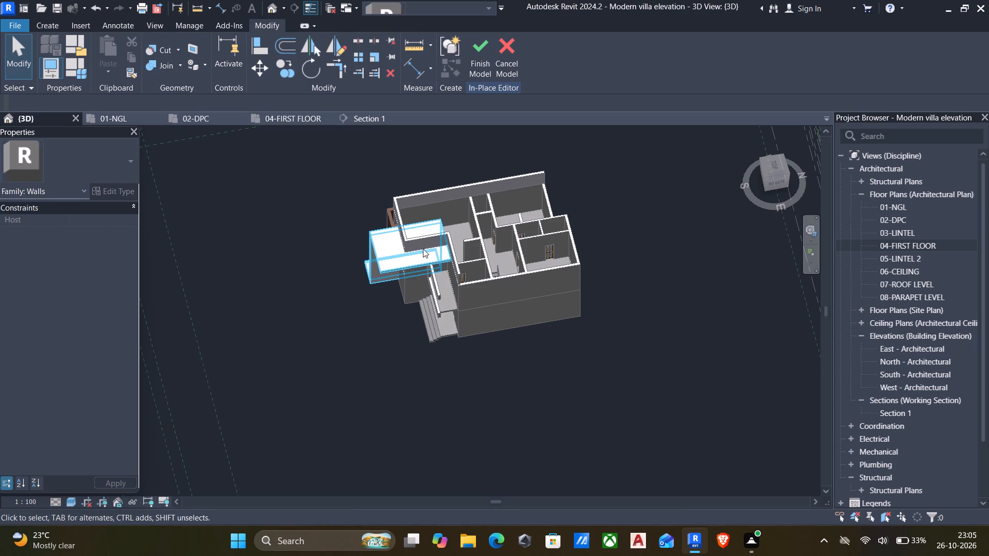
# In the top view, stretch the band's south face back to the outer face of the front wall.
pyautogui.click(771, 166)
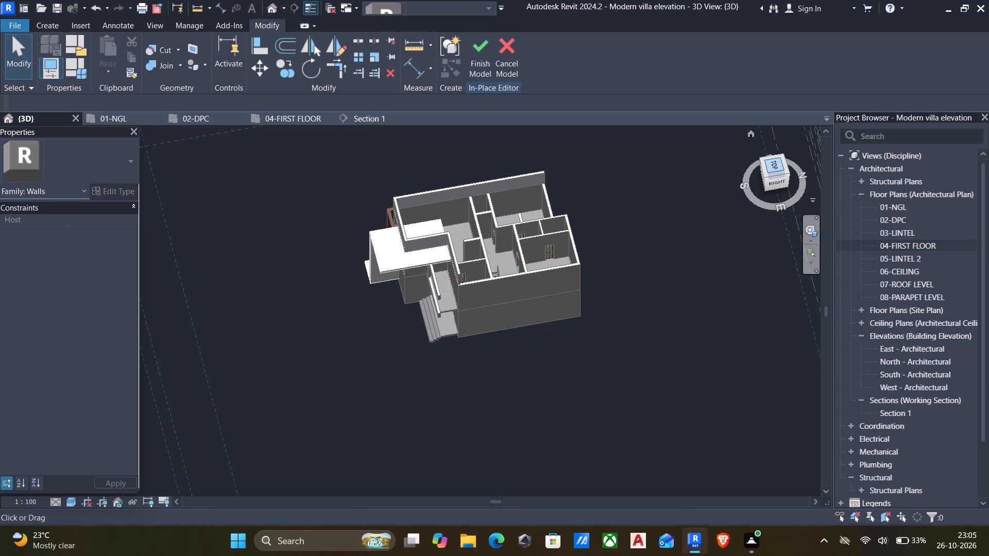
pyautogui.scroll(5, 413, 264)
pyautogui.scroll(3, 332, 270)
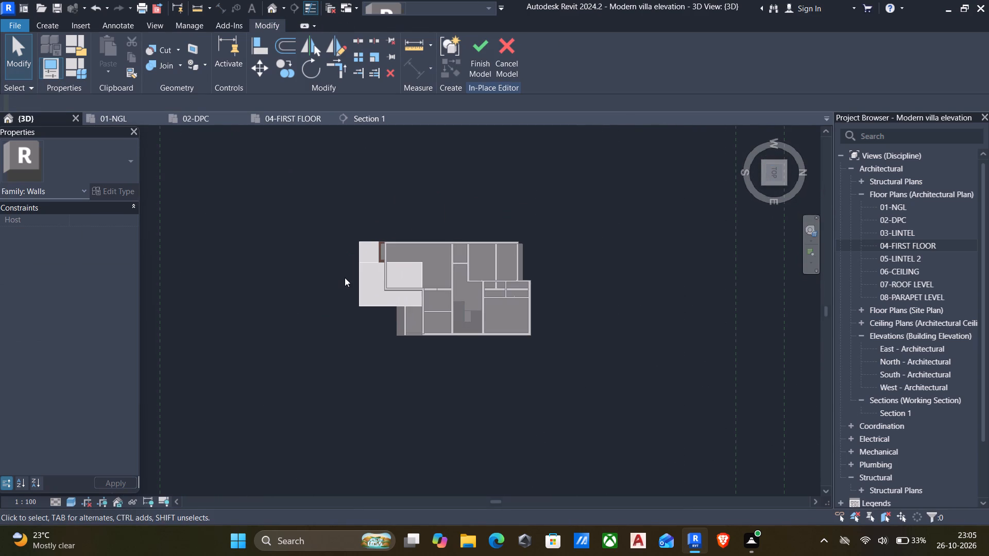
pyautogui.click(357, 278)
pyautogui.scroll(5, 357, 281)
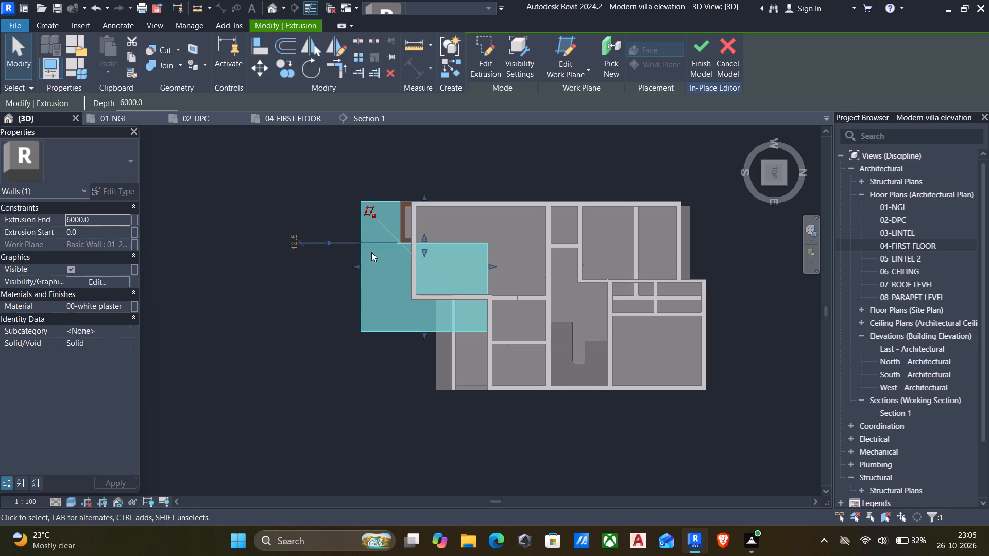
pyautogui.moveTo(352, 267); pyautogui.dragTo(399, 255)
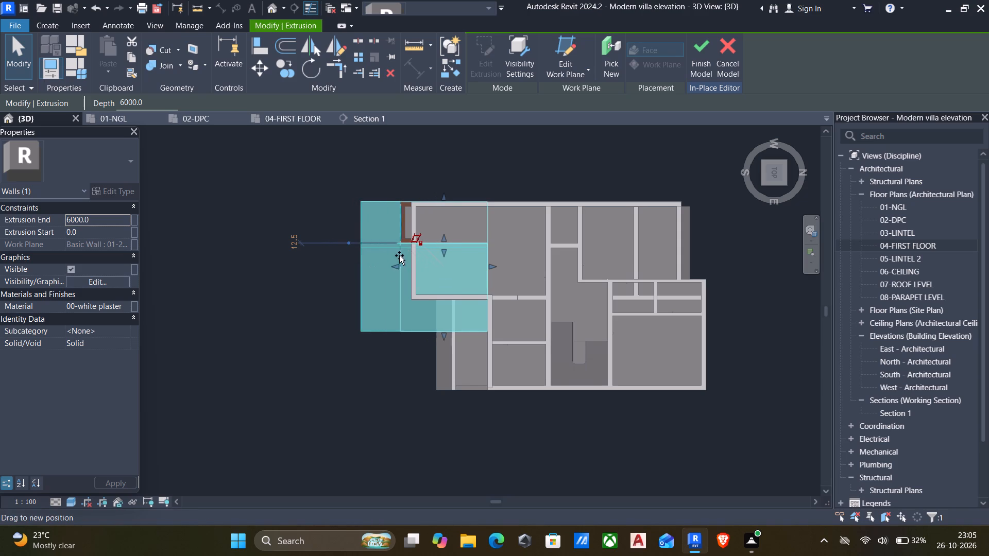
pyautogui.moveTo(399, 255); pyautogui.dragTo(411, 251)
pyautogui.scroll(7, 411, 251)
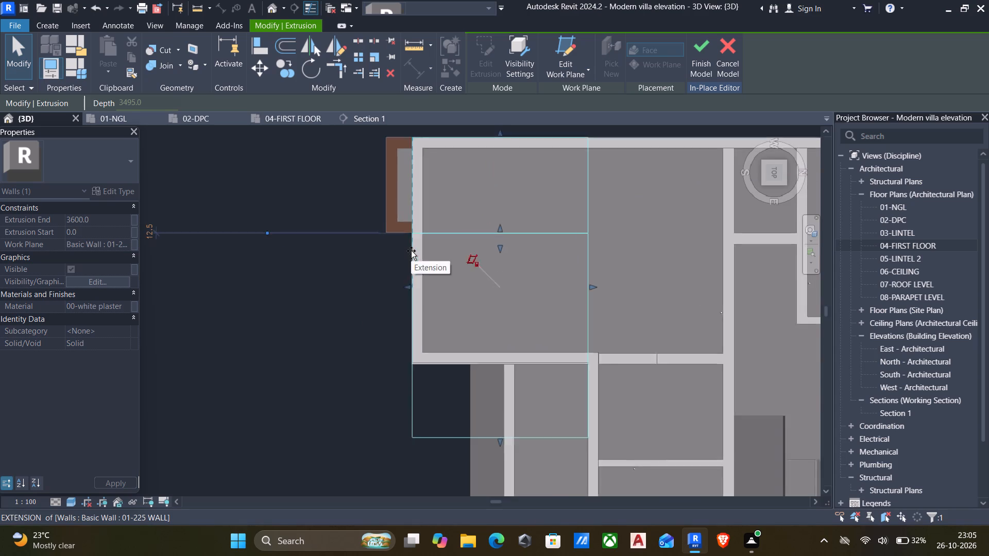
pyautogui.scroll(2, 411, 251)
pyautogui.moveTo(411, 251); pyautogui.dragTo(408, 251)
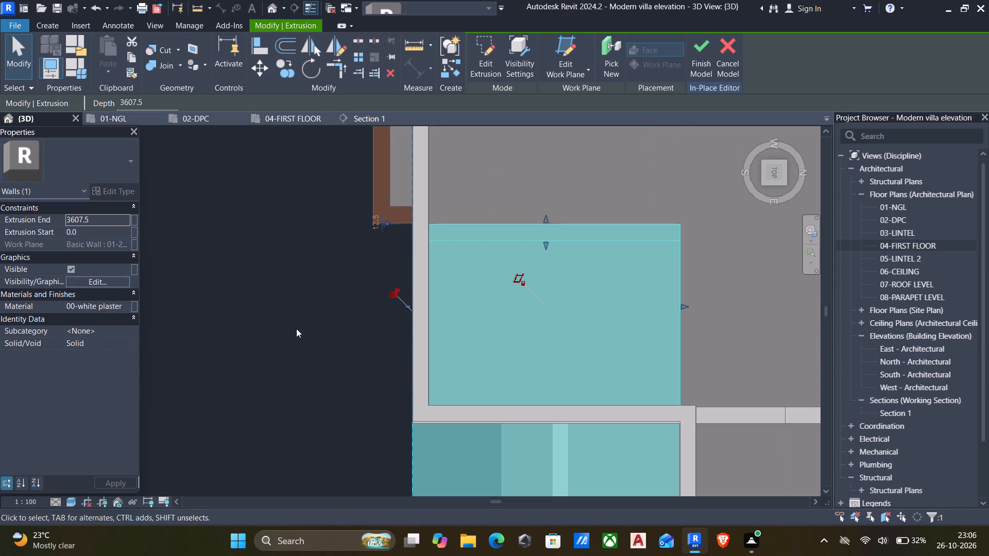
# Set the white plaster band's Extrusion End to 5325.
pyautogui.click(111, 220)
pyautogui.press('5')
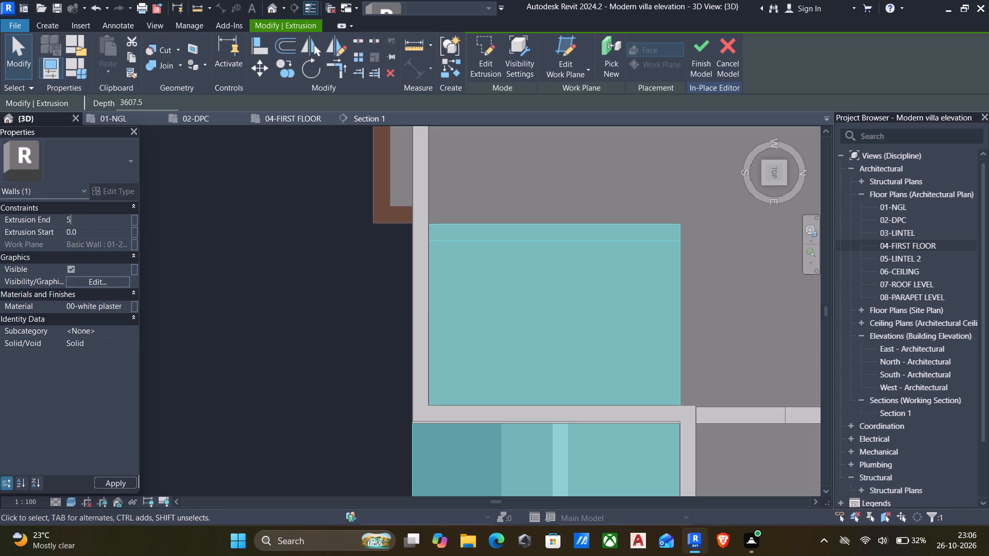
pyautogui.write('32')
pyautogui.press('5')
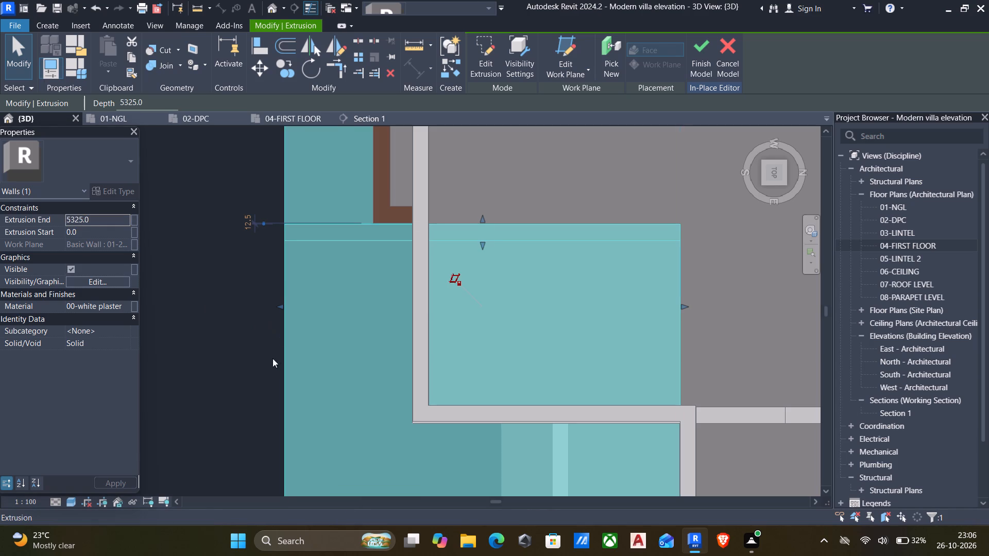
pyautogui.click(243, 372)
# Examine the extended band around the brick wall and front facade from above and from the side.
pyautogui.scroll(-6, 262, 380)
pyautogui.scroll(1, 353, 320)
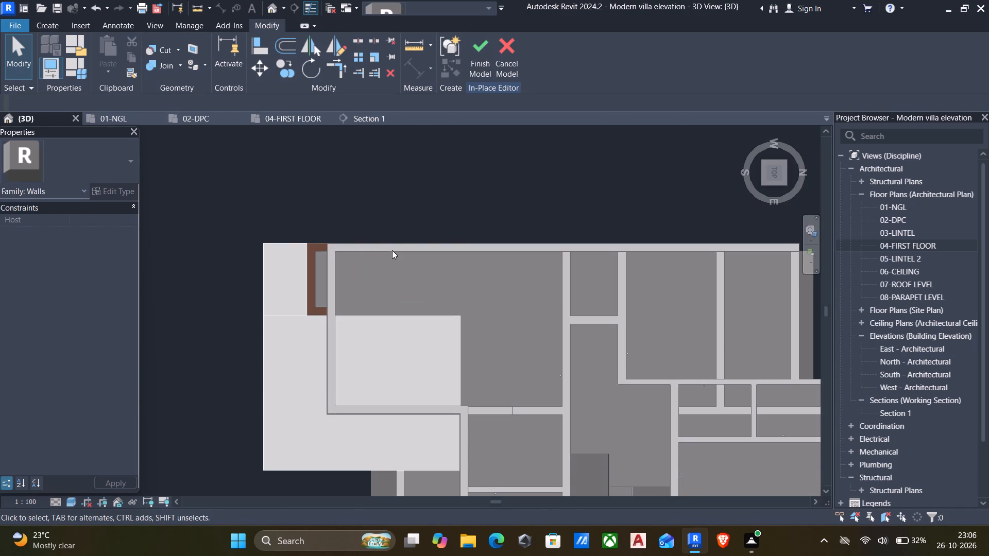
pyautogui.scroll(-4, 377, 232)
pyautogui.keyDown('shift'); pyautogui.moveTo(389, 319); pyautogui.dragTo(514, 120, button='middle'); pyautogui.keyUp('shift')
pyautogui.moveTo(423, 341); pyautogui.dragTo(554, 74, button='middle')
pyautogui.moveTo(516, 316); pyautogui.dragTo(561, 212, button='middle')
pyautogui.keyDown('shift'); pyautogui.moveTo(562, 227); pyautogui.dragTo(551, 229, button='middle'); pyautogui.keyUp('shift')
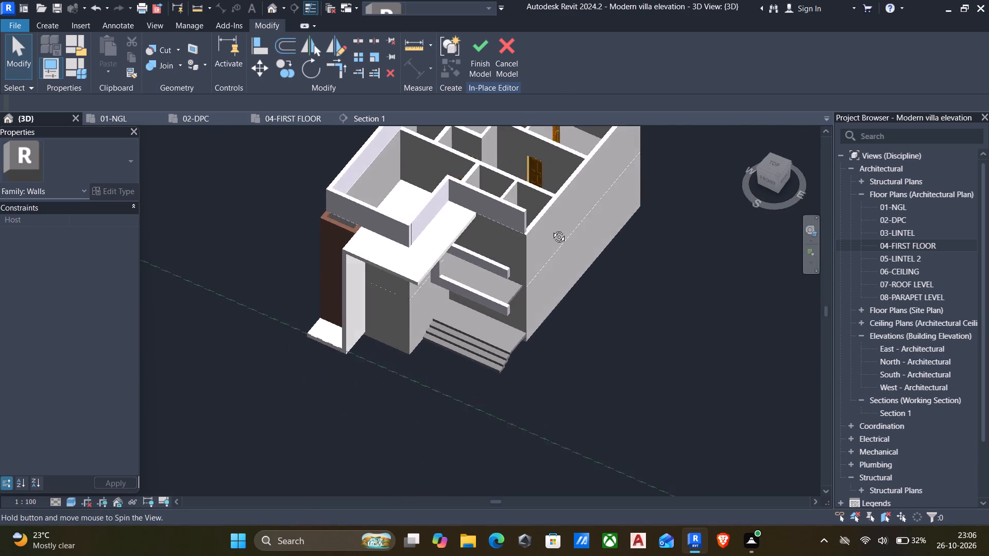
pyautogui.keyDown('shift'); pyautogui.moveTo(551, 229); pyautogui.dragTo(542, 83, button='middle'); pyautogui.keyUp('shift')
pyautogui.scroll(5, 499, 175)
pyautogui.scroll(-6, 429, 265)
pyautogui.moveTo(430, 275); pyautogui.dragTo(363, 300, button='middle')
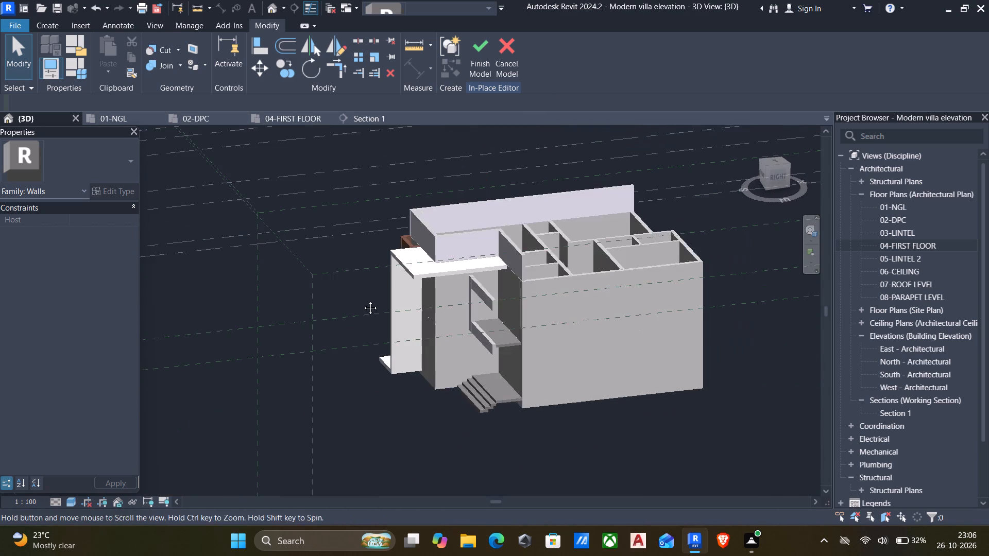
pyautogui.moveTo(363, 300); pyautogui.dragTo(363, 299, button='middle')
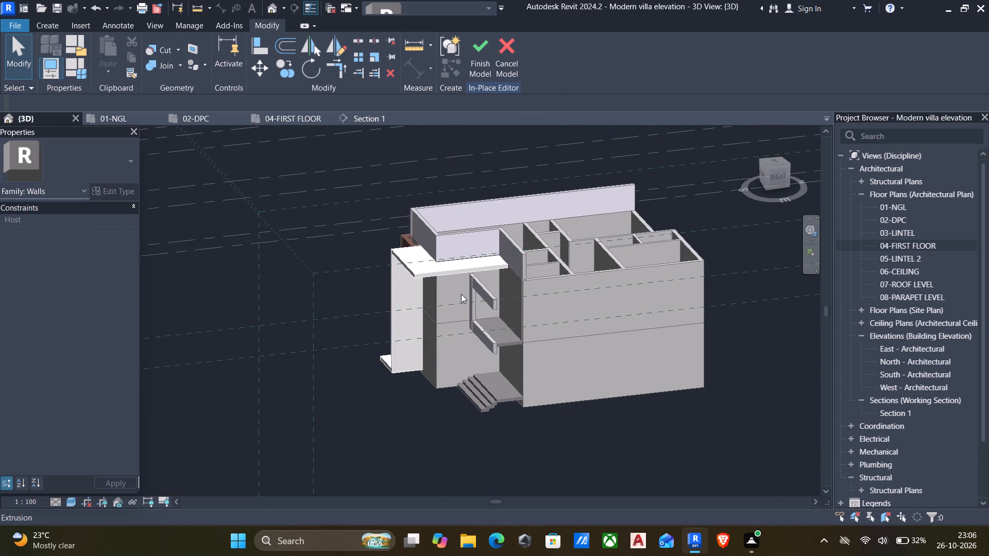
pyautogui.scroll(-1, 465, 277)
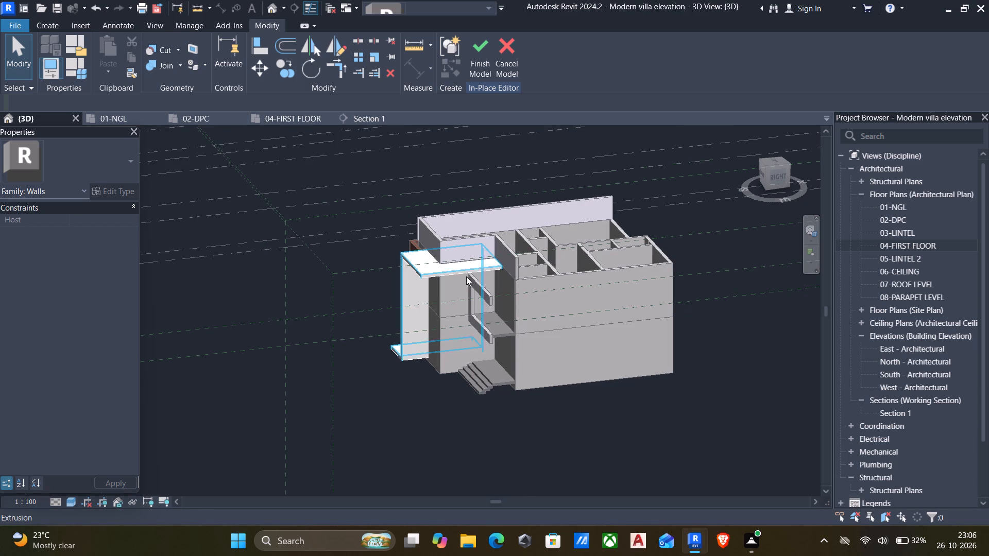
# Start a Void Extrusion and set its work plane to the top face of the band's projecting roof slab.
pyautogui.click(51, 26)
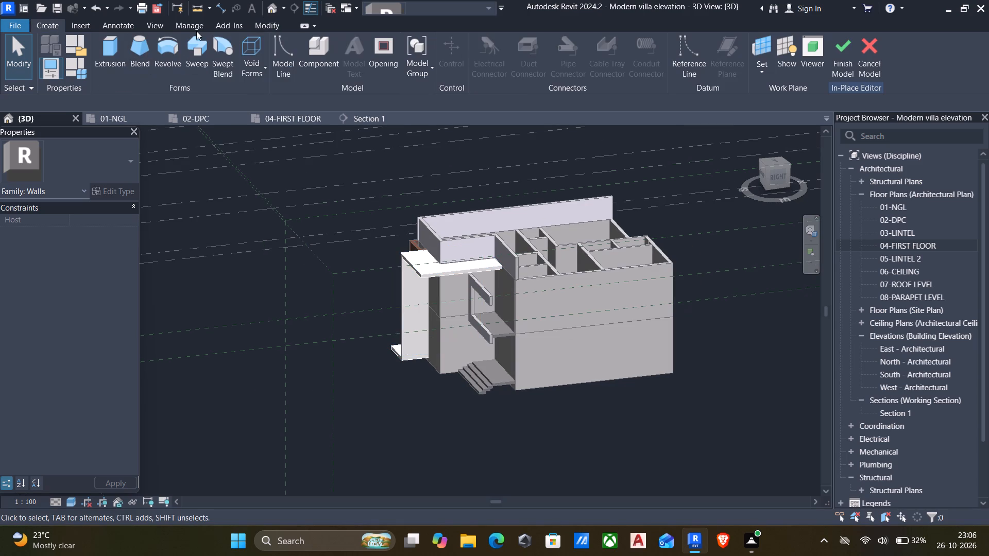
pyautogui.click(249, 50)
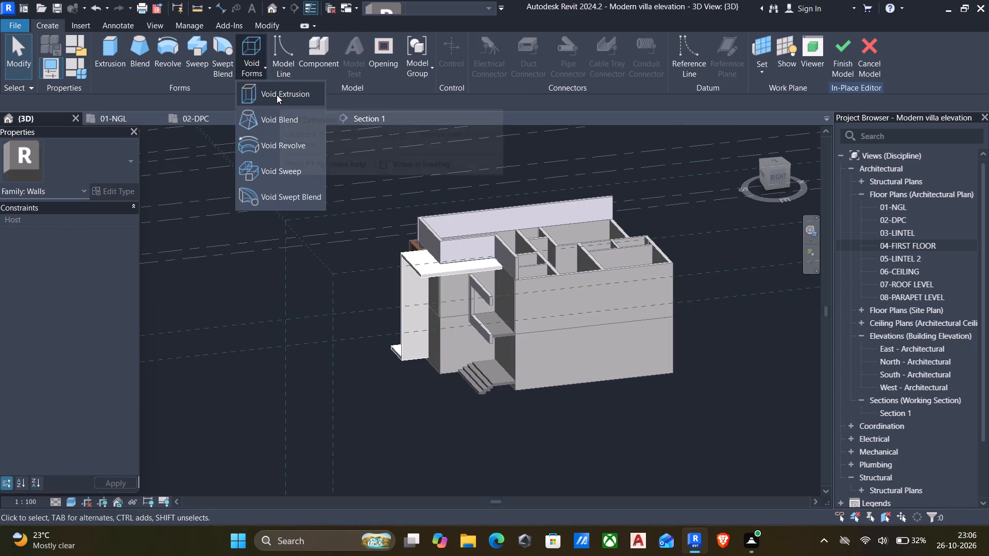
pyautogui.click(277, 95)
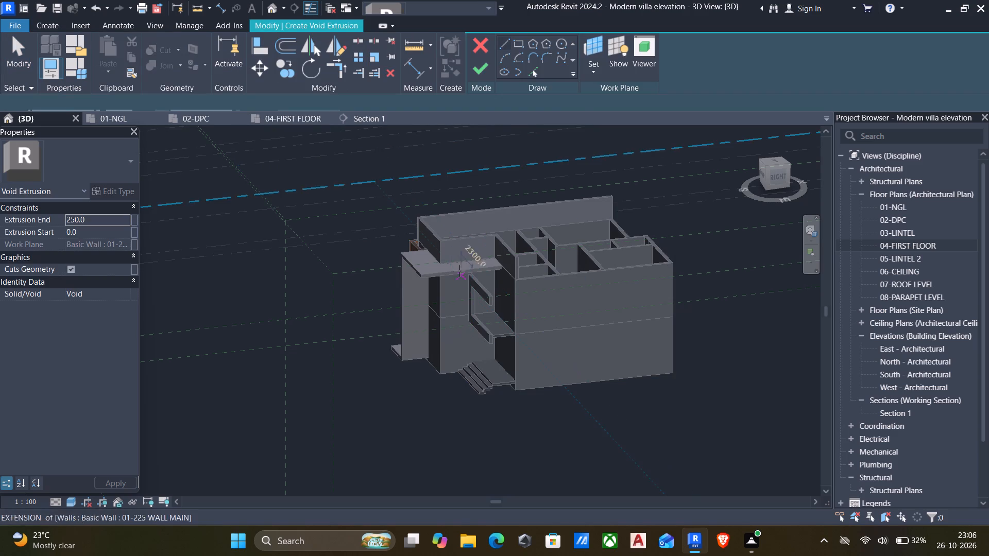
pyautogui.click(590, 72)
pyautogui.click(600, 112)
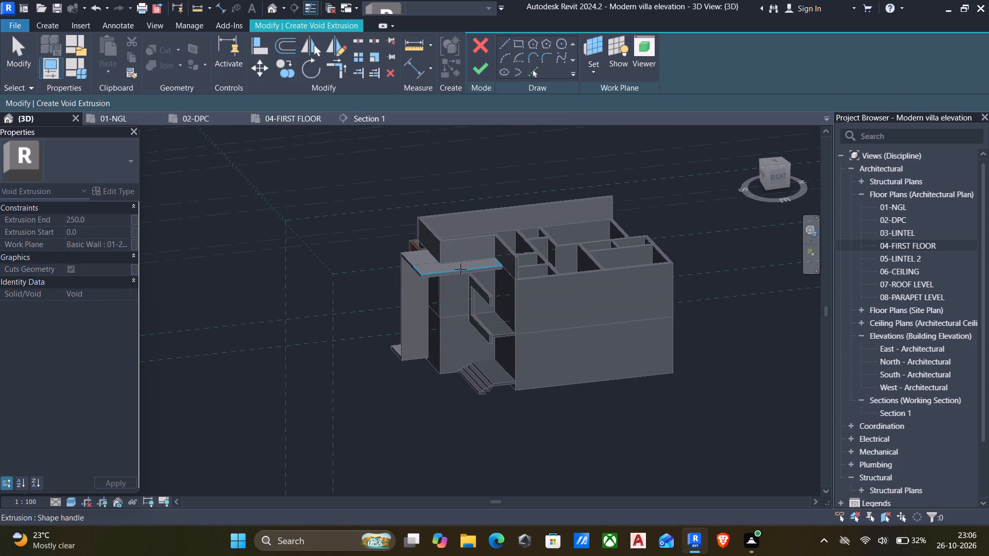
pyautogui.scroll(3, 450, 274)
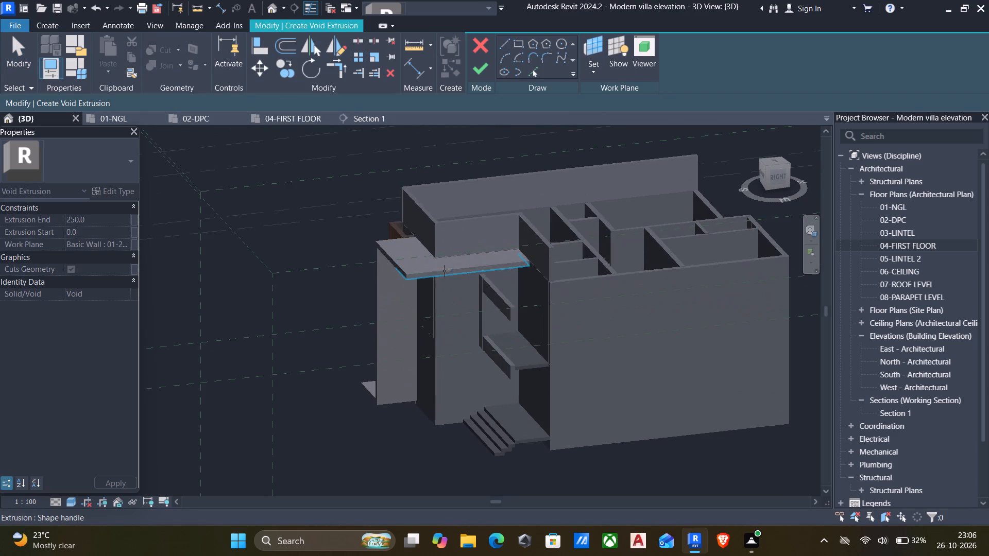
pyautogui.click(387, 238)
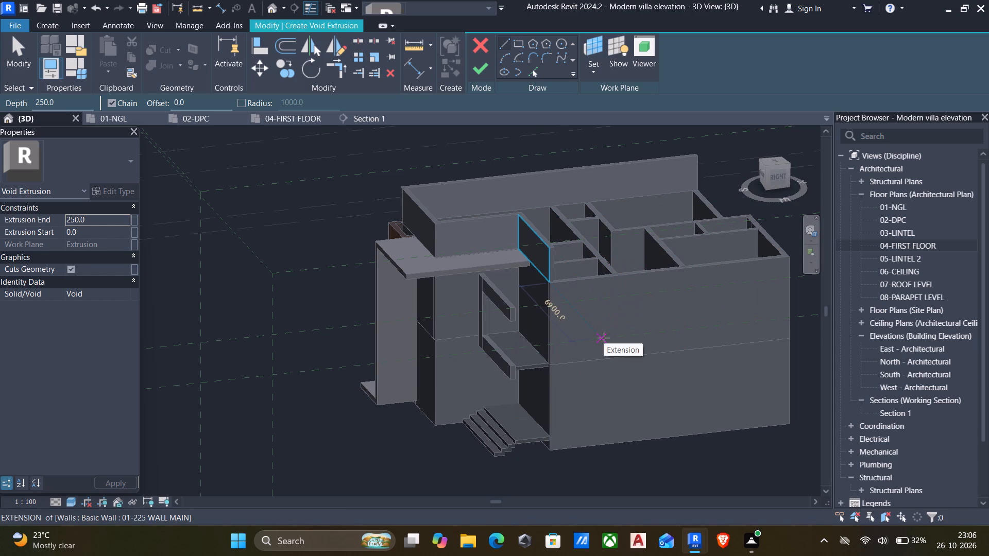
# In the top view, sketch a rectangle about 2690 by 3610 from the projecting slab's inner northwest corner to the front wall's outer corner.
pyautogui.click(770, 162)
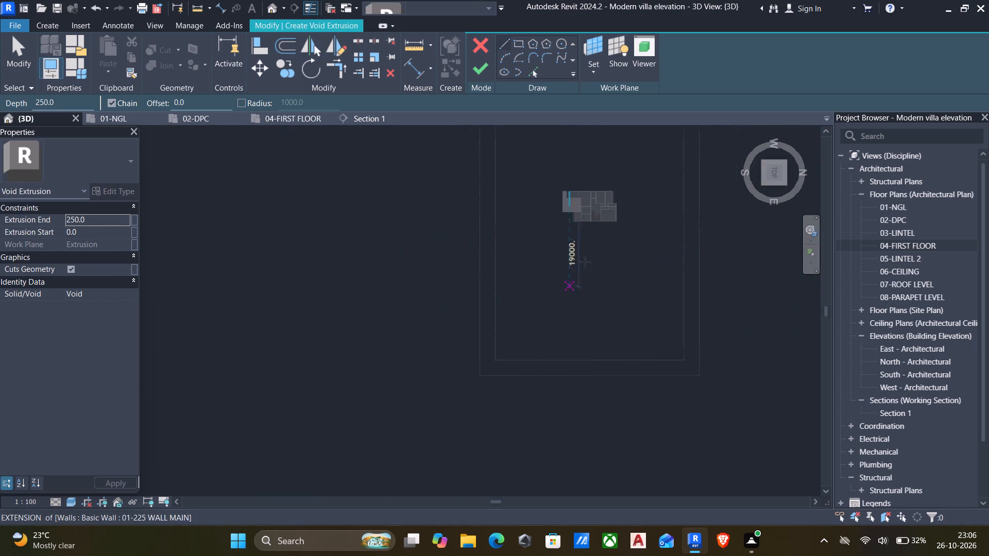
pyautogui.scroll(5, 444, 288)
pyautogui.scroll(5, 367, 296)
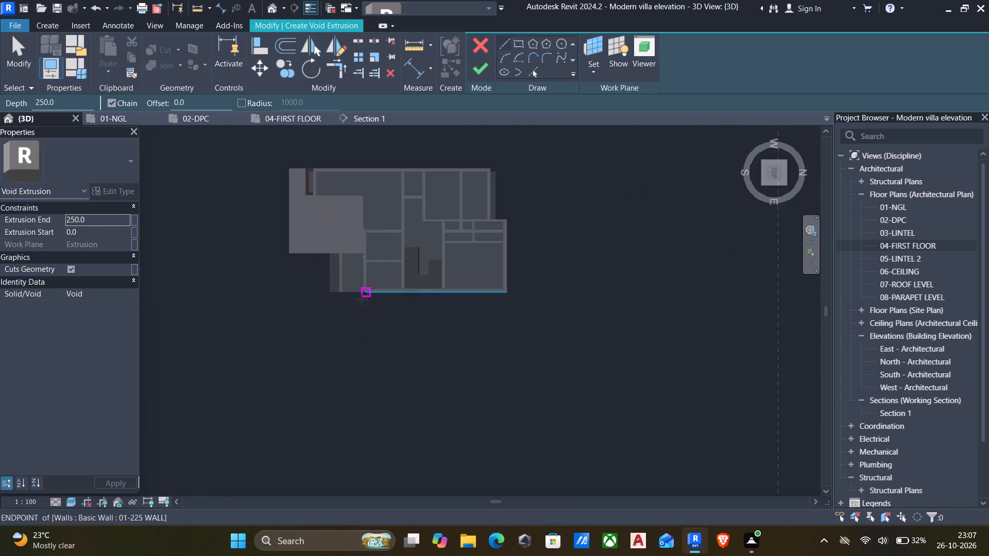
pyautogui.moveTo(361, 302); pyautogui.dragTo(474, 323, button='middle')
pyautogui.scroll(6, 474, 323)
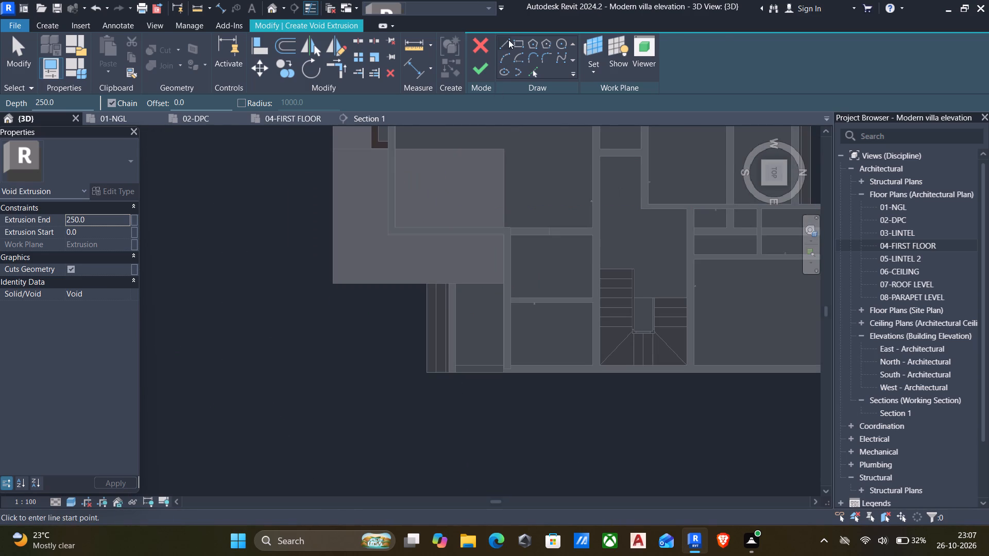
pyautogui.click(507, 42)
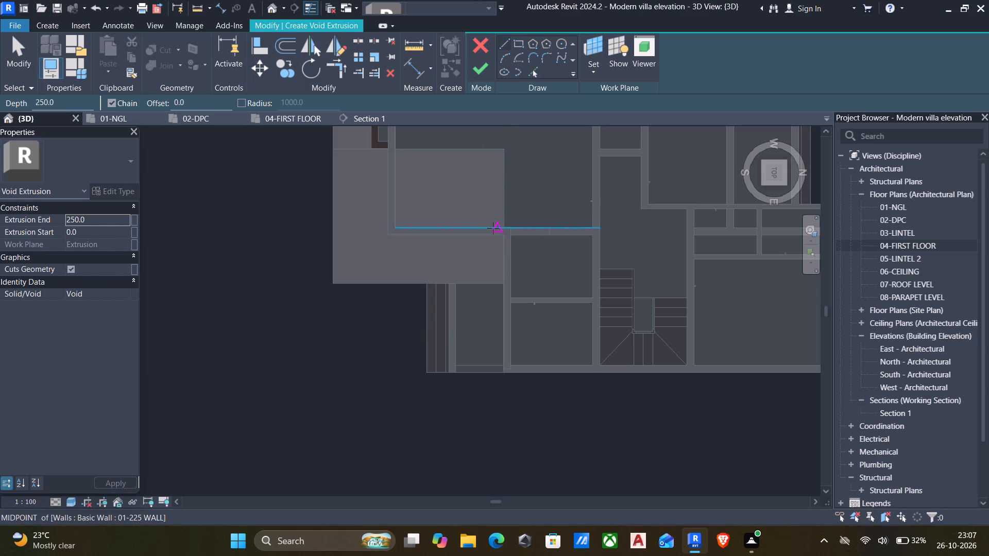
pyautogui.scroll(-5, 421, 266)
pyautogui.scroll(-2, 381, 275)
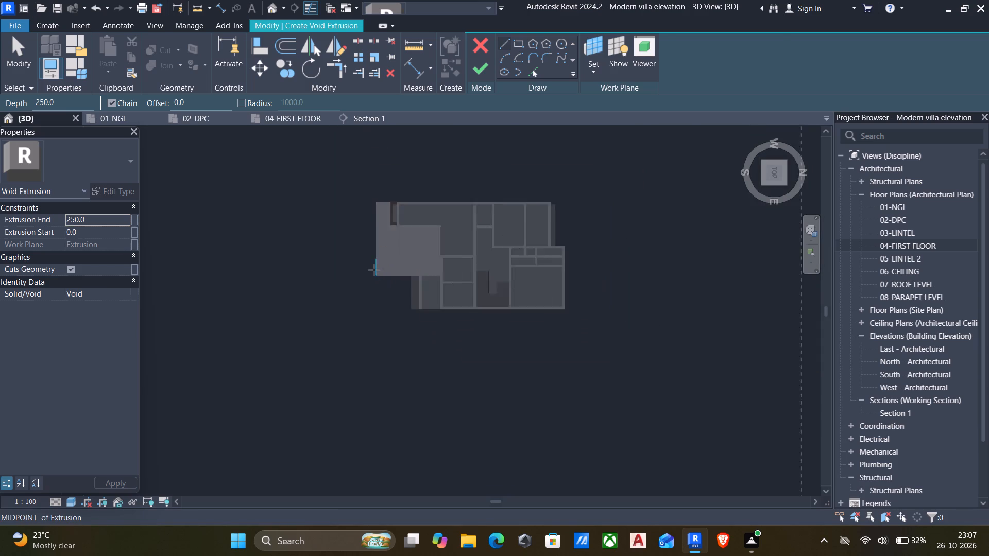
pyautogui.scroll(-2, 374, 270)
pyautogui.moveTo(373, 270); pyautogui.dragTo(559, 309, button='middle')
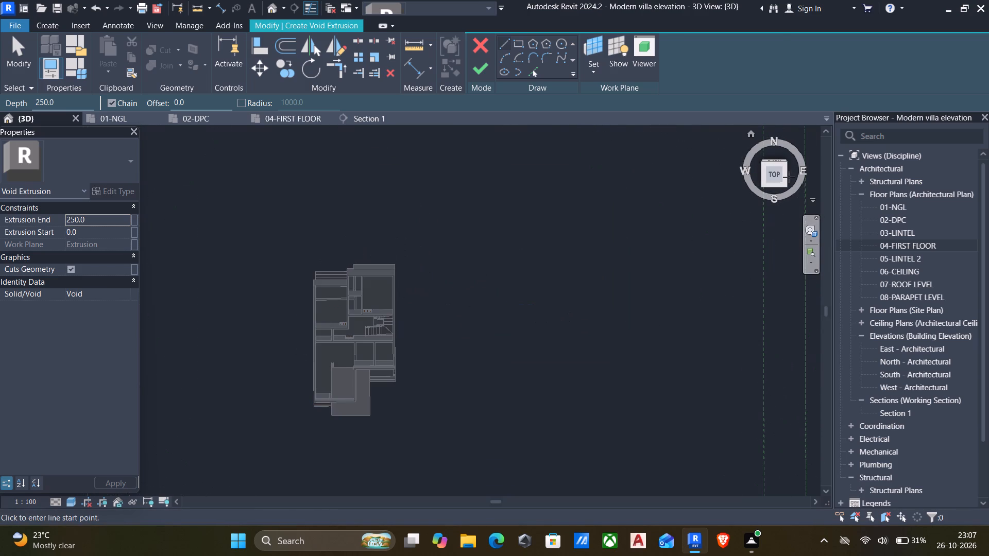
pyautogui.click(775, 176)
pyautogui.scroll(5, 436, 376)
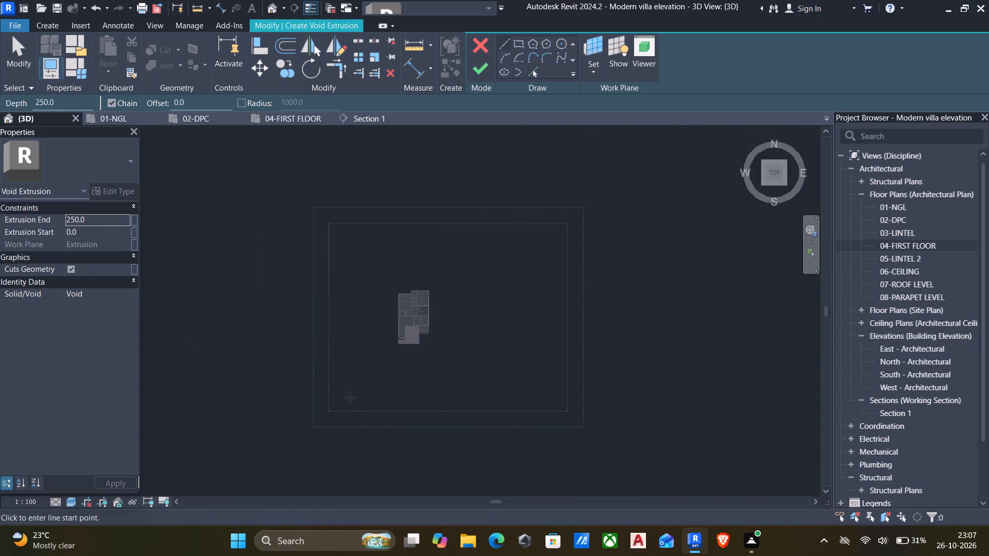
pyautogui.scroll(6, 351, 396)
pyautogui.scroll(5, 374, 355)
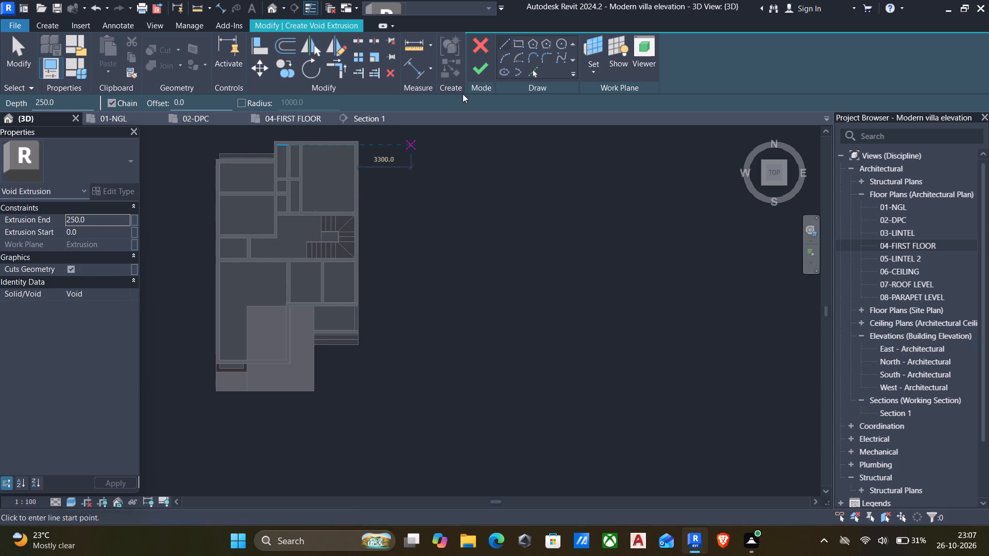
pyautogui.click(518, 44)
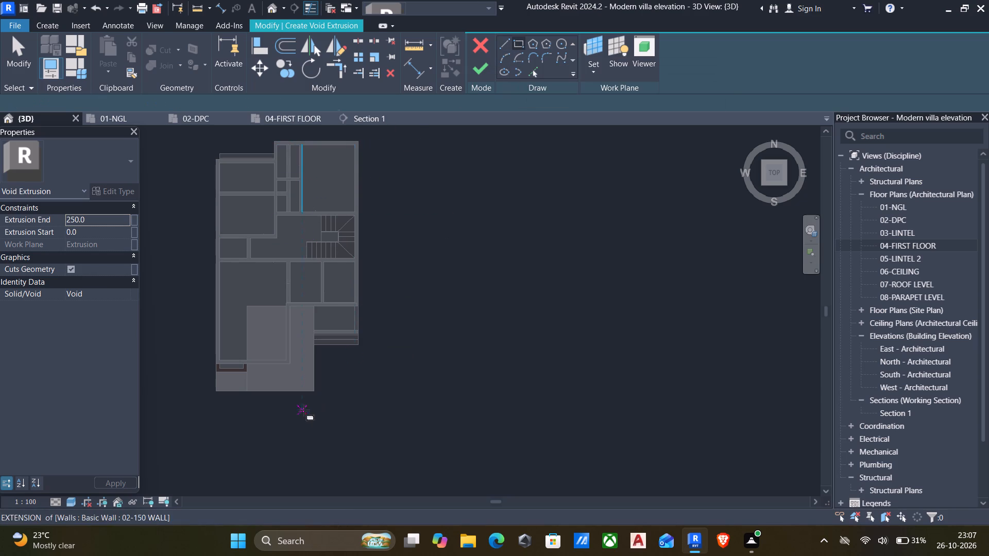
pyautogui.moveTo(266, 372); pyautogui.dragTo(322, 379, button='middle')
pyautogui.scroll(6, 322, 379)
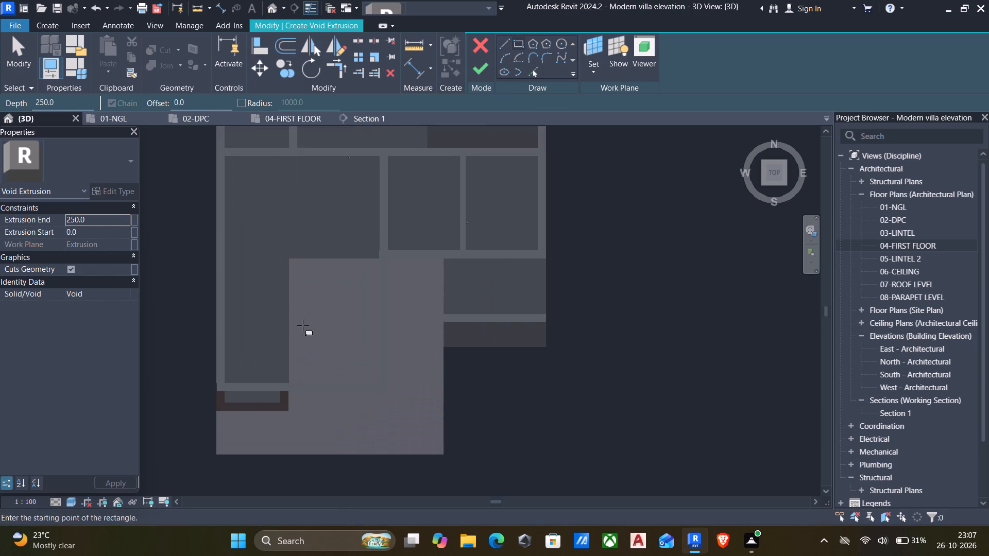
pyautogui.click(291, 259)
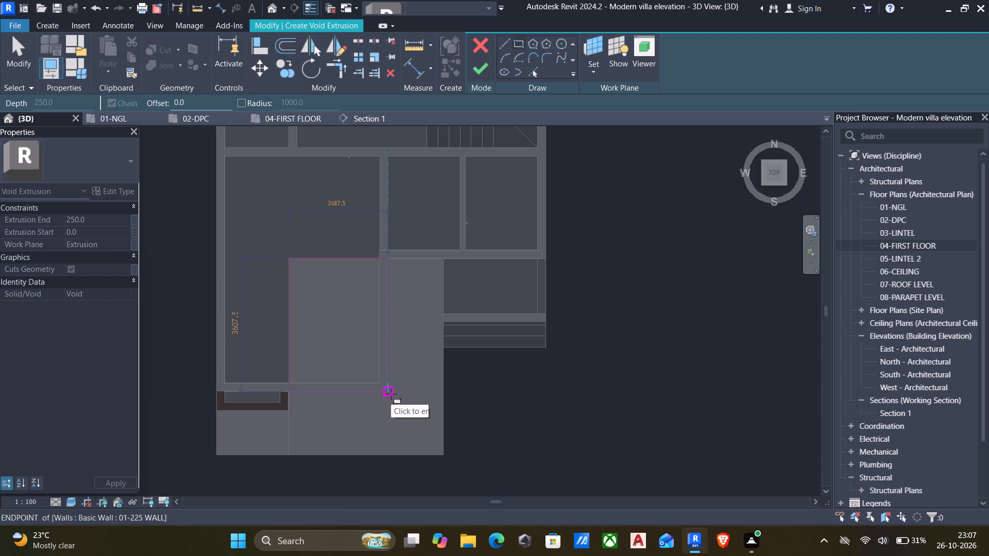
pyautogui.click(391, 394)
pyautogui.scroll(-6, 384, 419)
pyautogui.moveTo(381, 453); pyautogui.dragTo(422, 372, button='middle')
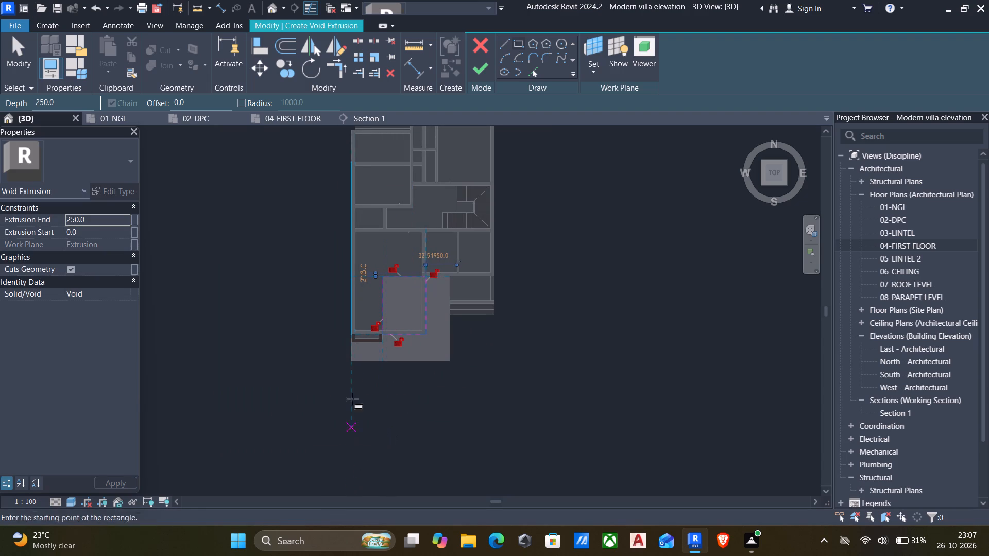
# Sketch a line along the slab's full south edge, from its southwest corner to its southeast corner.
pyautogui.click(504, 47)
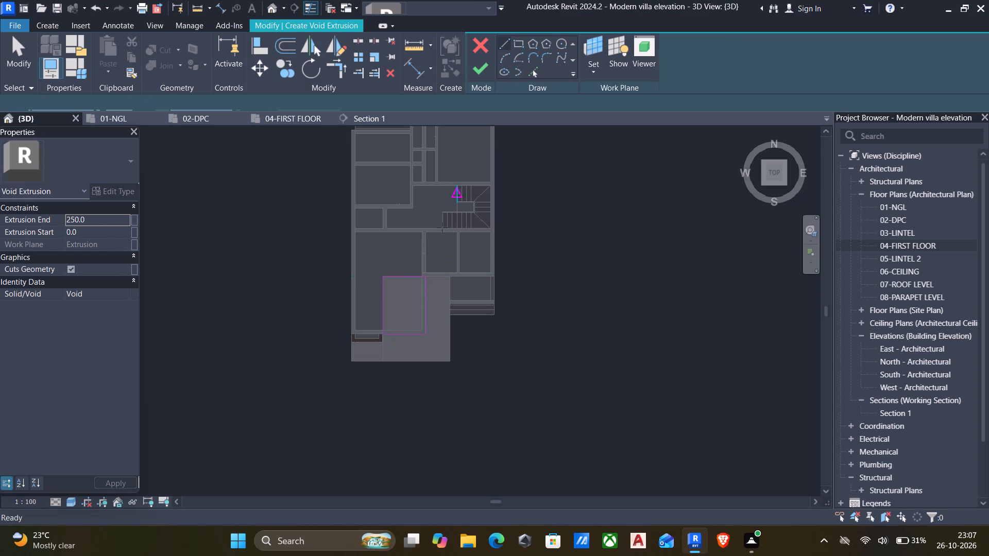
pyautogui.scroll(5, 389, 343)
pyautogui.scroll(5, 329, 386)
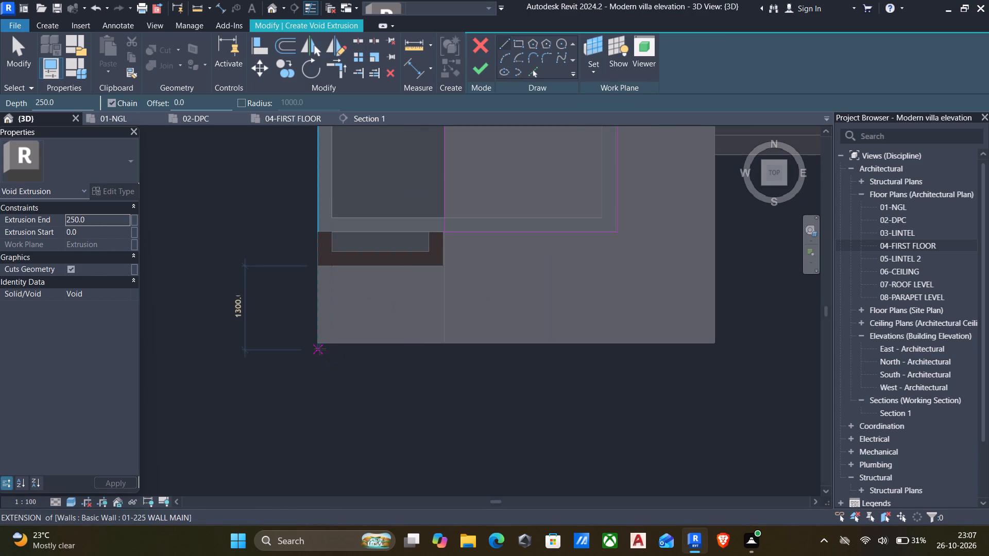
pyautogui.click(318, 347)
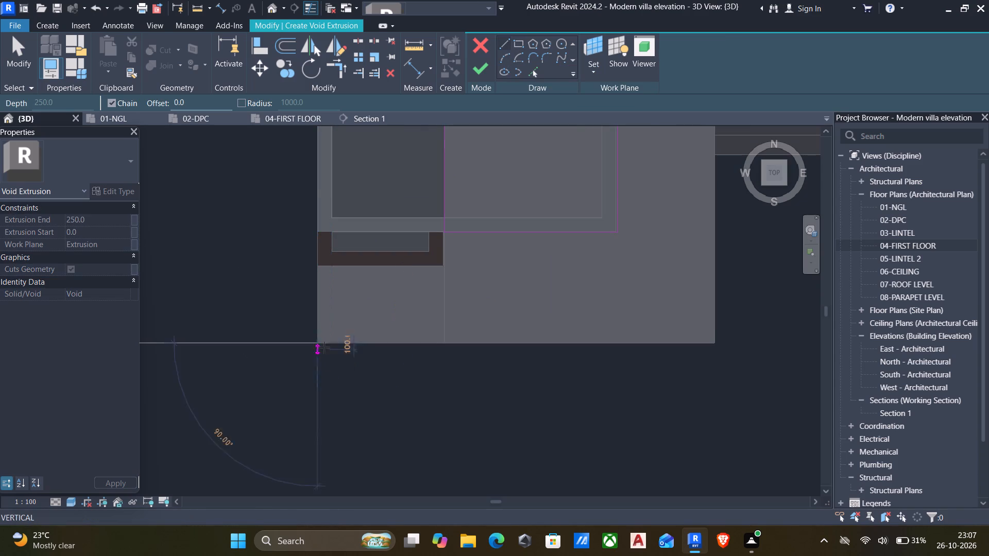
pyautogui.click(715, 343)
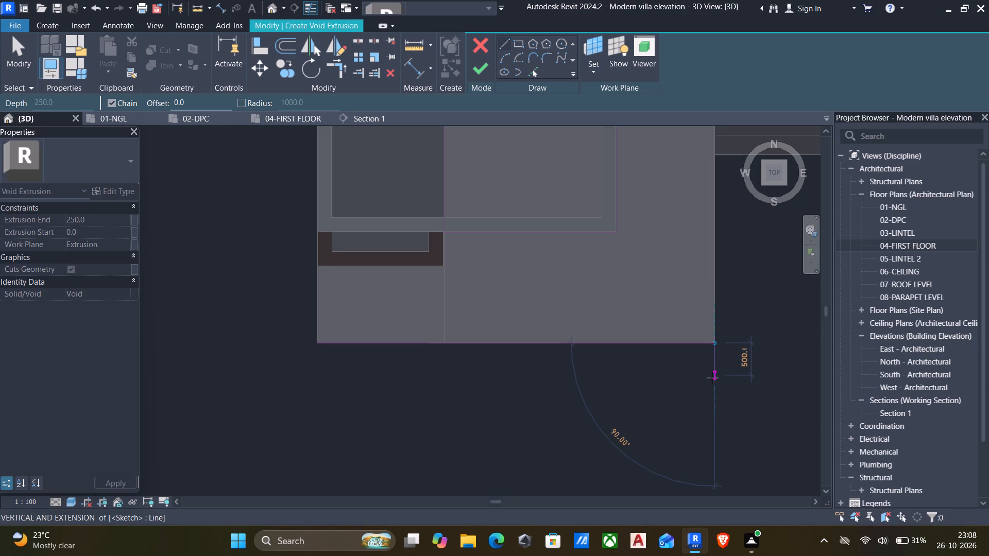
pyautogui.press('Escape')
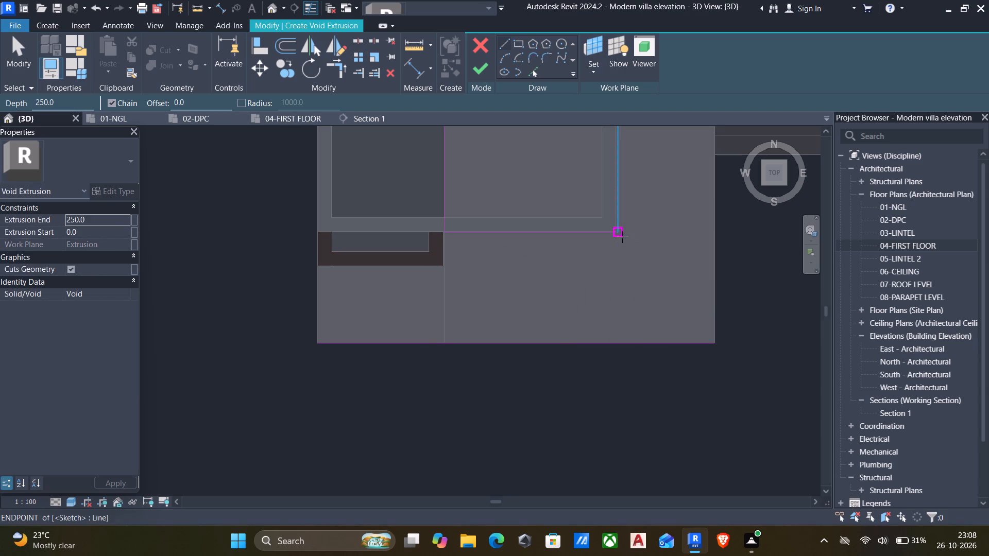
# Sketch a 600 line south along the slab's east edge from the front wall's outer face level, continuing diagonally to the southwest corner.
pyautogui.click(714, 230)
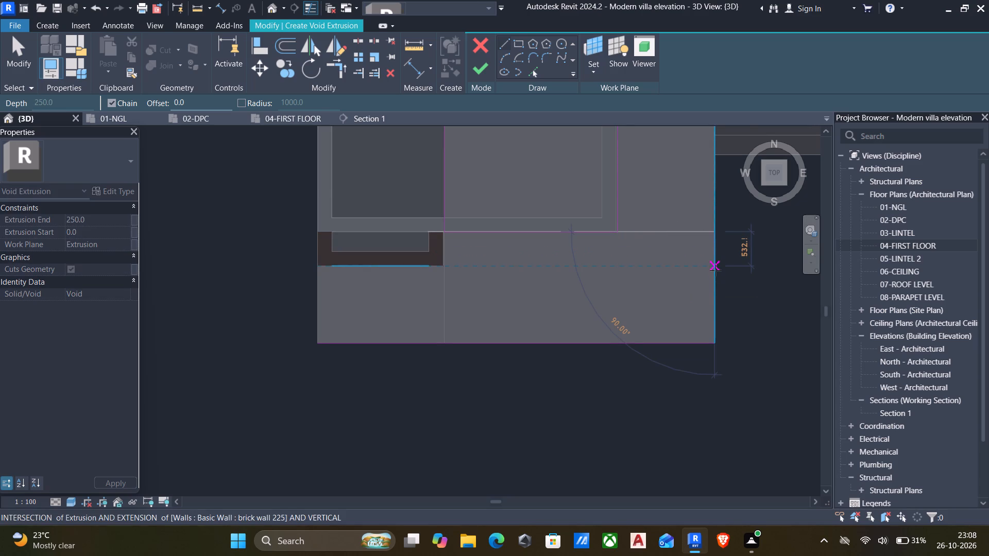
pyautogui.click(715, 272)
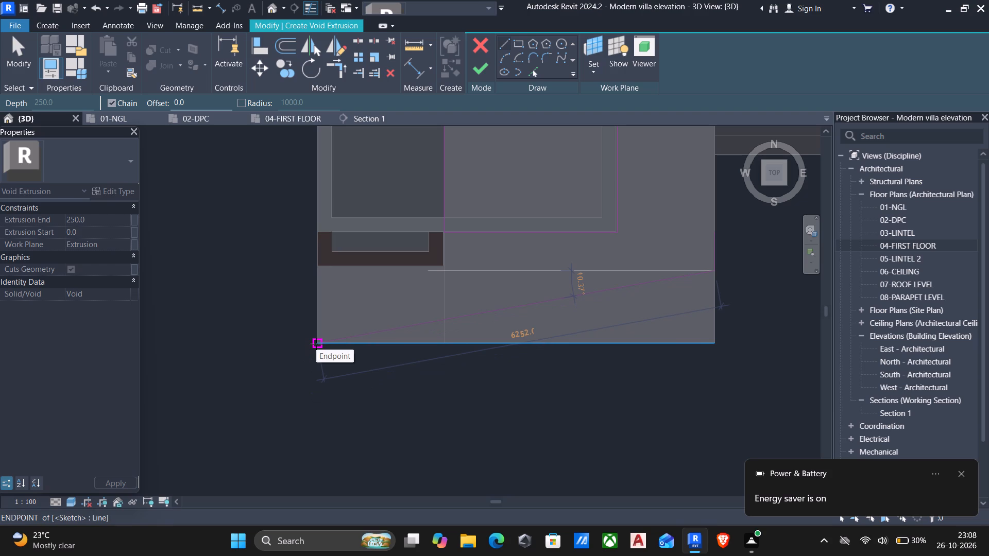
pyautogui.click(316, 344)
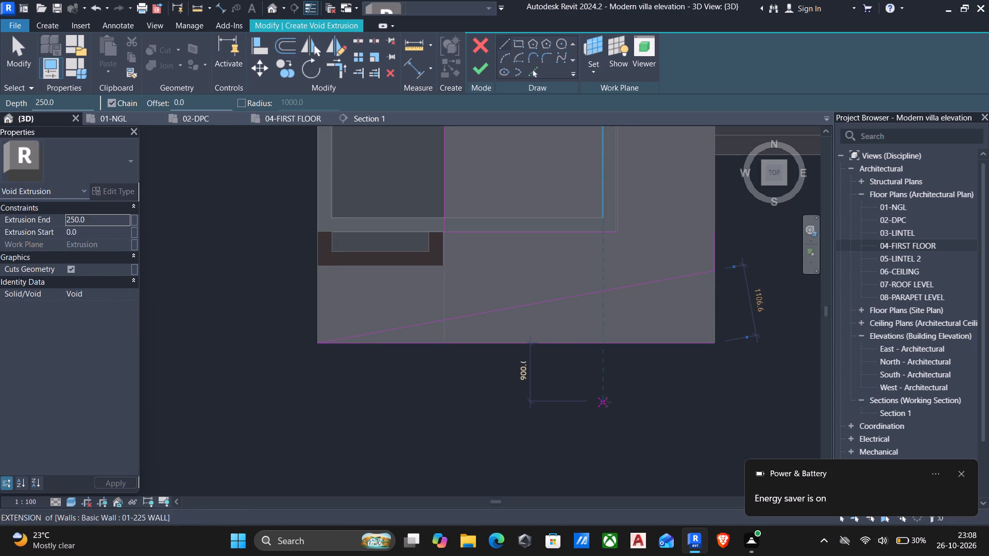
pyautogui.press('Escape')
# Close the triangle along the slab's east edge from the southeast corner to the diagonal, and delete the 600 helper line above it.
pyautogui.click(719, 345)
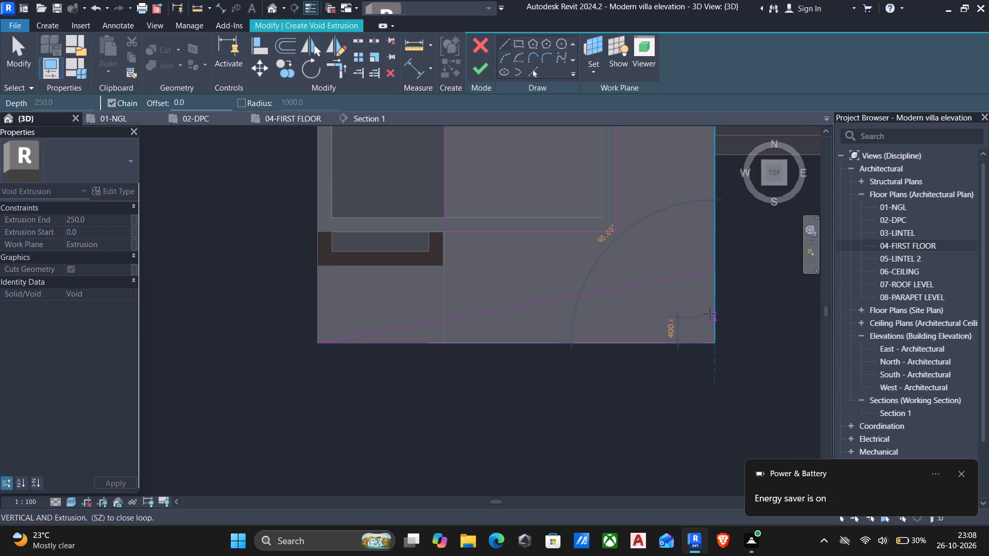
pyautogui.click(712, 273)
pyautogui.press('Escape')
pyautogui.press('Escape')
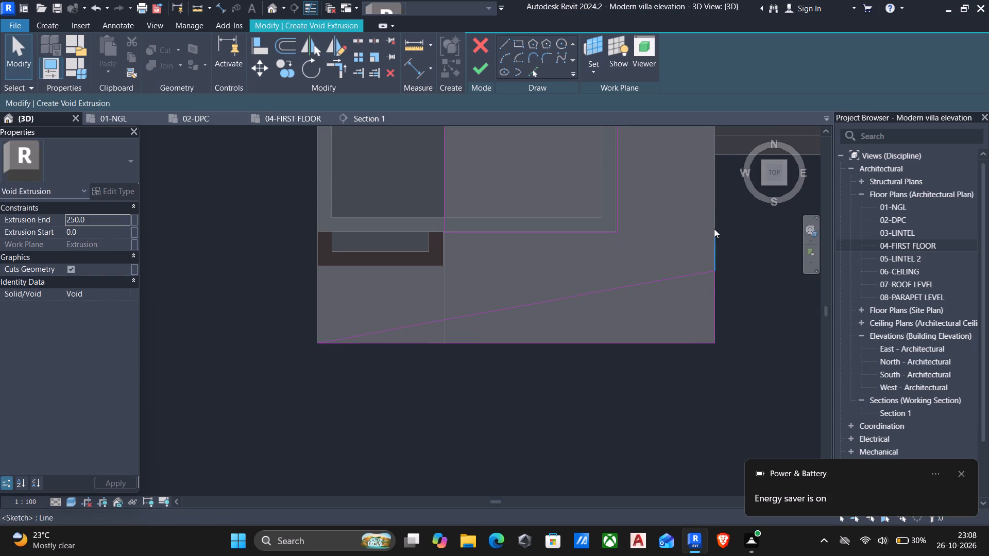
pyautogui.moveTo(746, 256); pyautogui.dragTo(711, 231)
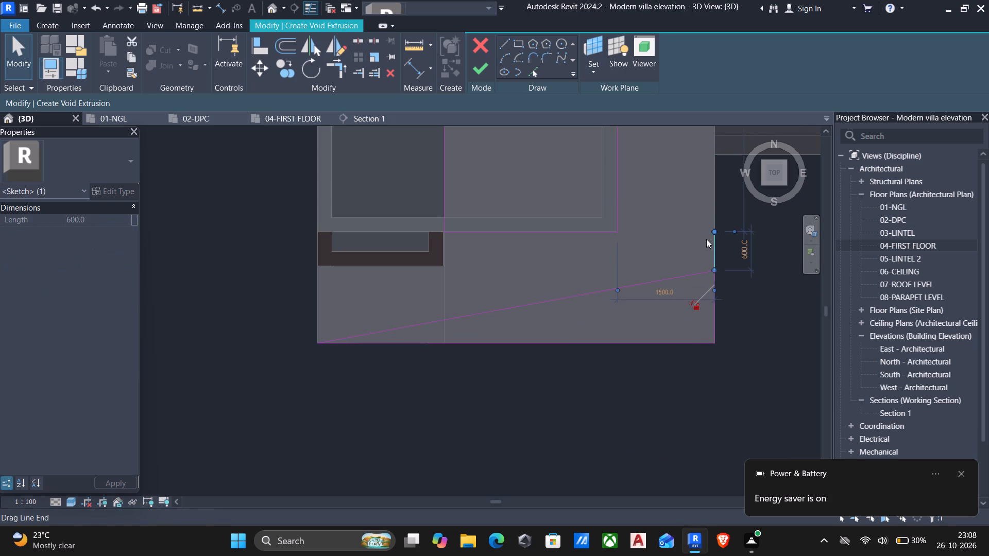
pyautogui.press('Delete')
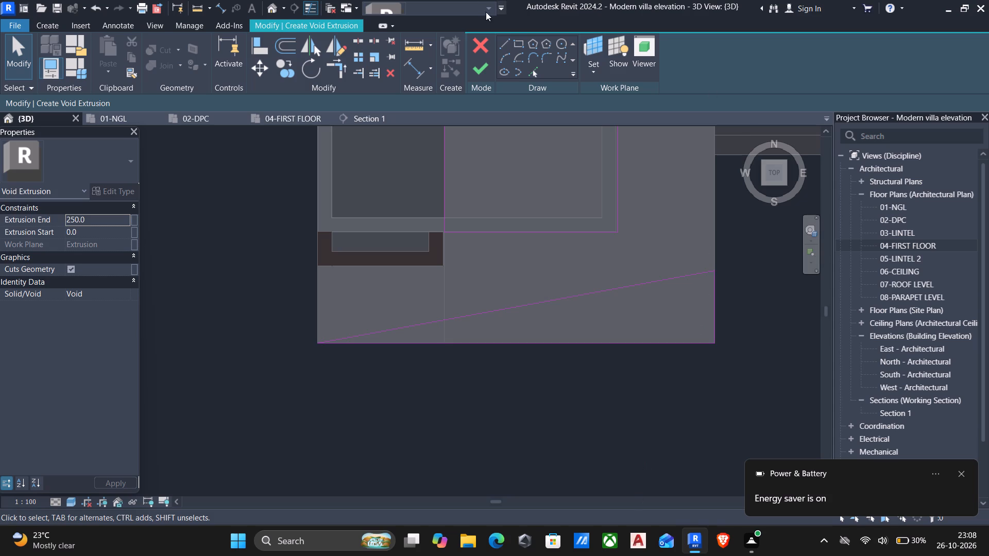
# Sketch a 1500 line from the rectangle's northeast corner east to the slab's northeast corner.
pyautogui.click(501, 42)
pyautogui.scroll(-5, 634, 239)
pyautogui.moveTo(651, 263); pyautogui.dragTo(601, 349, button='middle')
pyautogui.scroll(1, 601, 349)
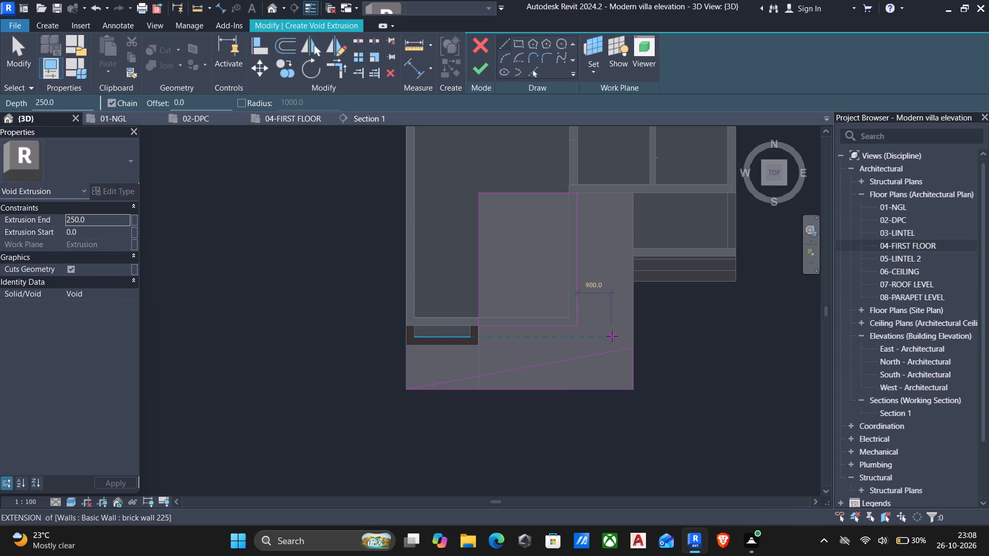
pyautogui.scroll(10, 601, 188)
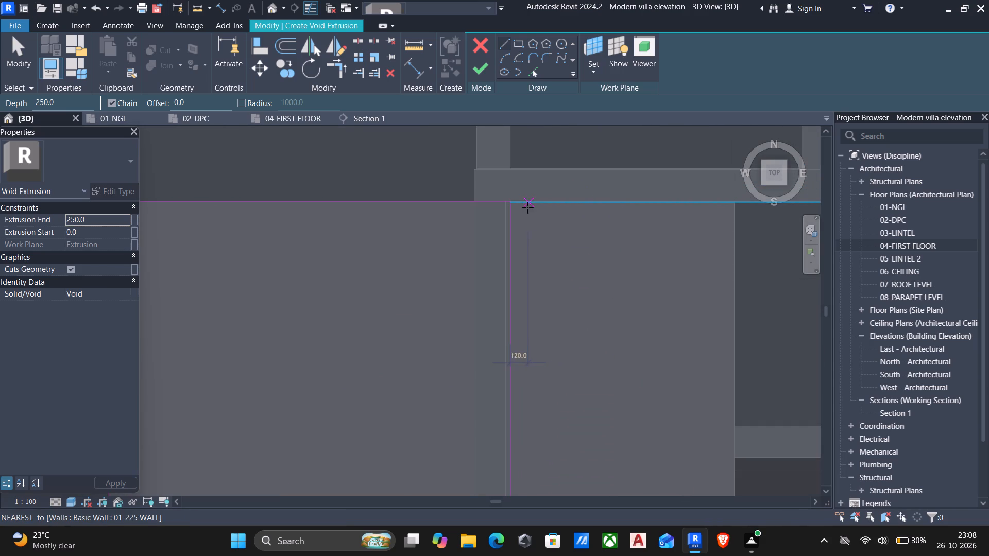
pyautogui.moveTo(511, 202); pyautogui.dragTo(518, 202)
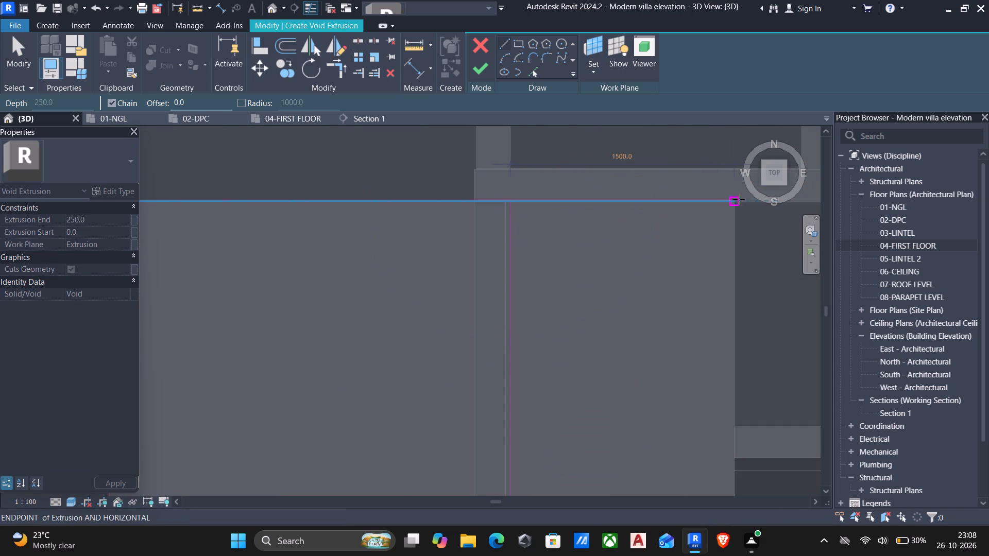
pyautogui.click(734, 200)
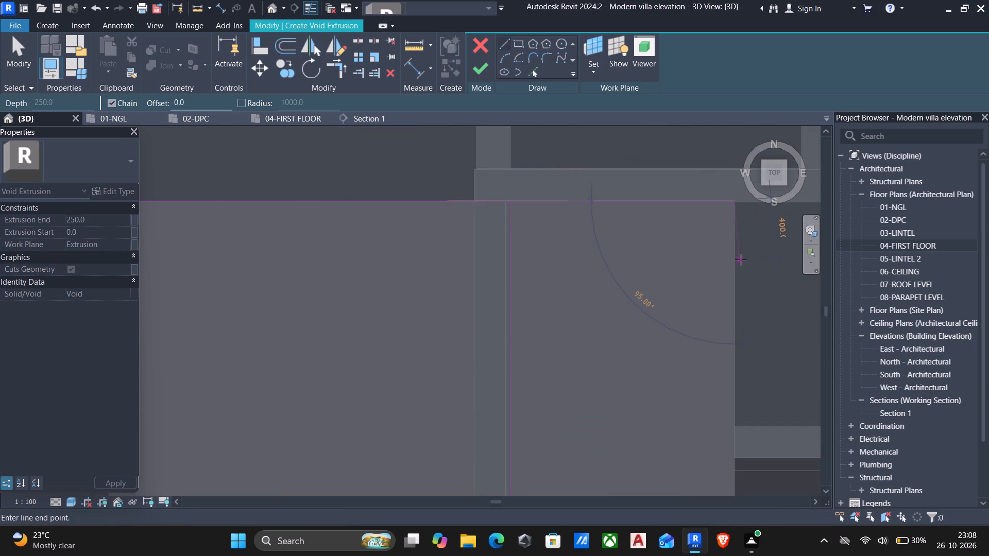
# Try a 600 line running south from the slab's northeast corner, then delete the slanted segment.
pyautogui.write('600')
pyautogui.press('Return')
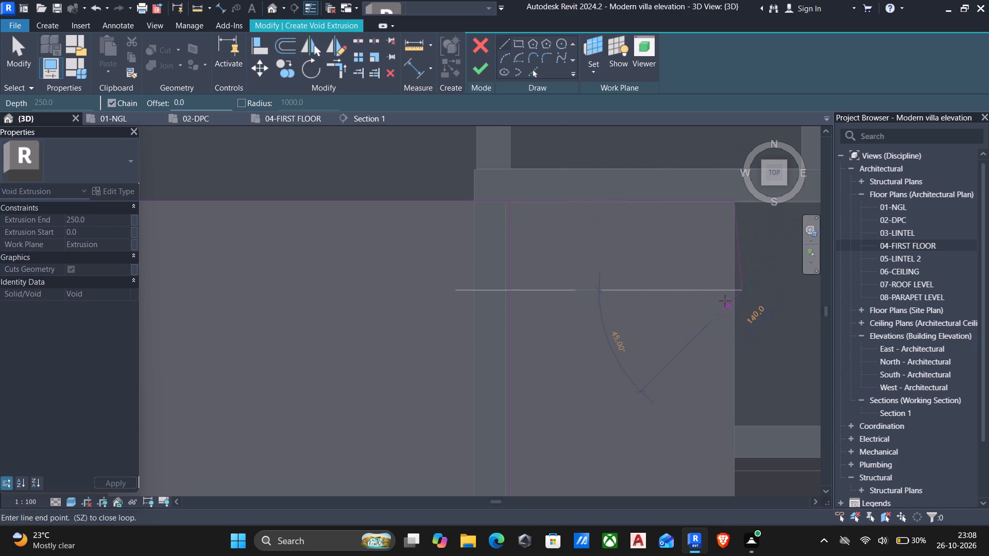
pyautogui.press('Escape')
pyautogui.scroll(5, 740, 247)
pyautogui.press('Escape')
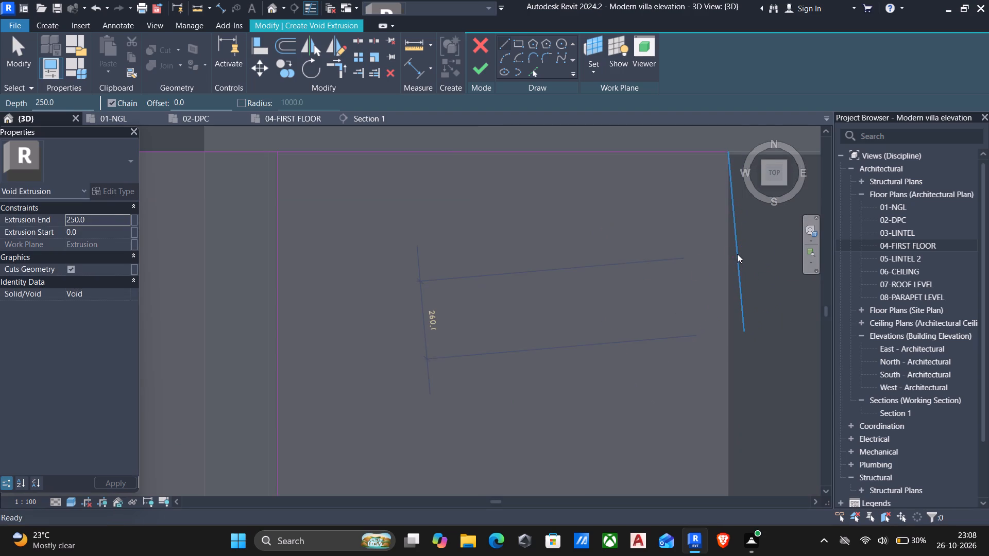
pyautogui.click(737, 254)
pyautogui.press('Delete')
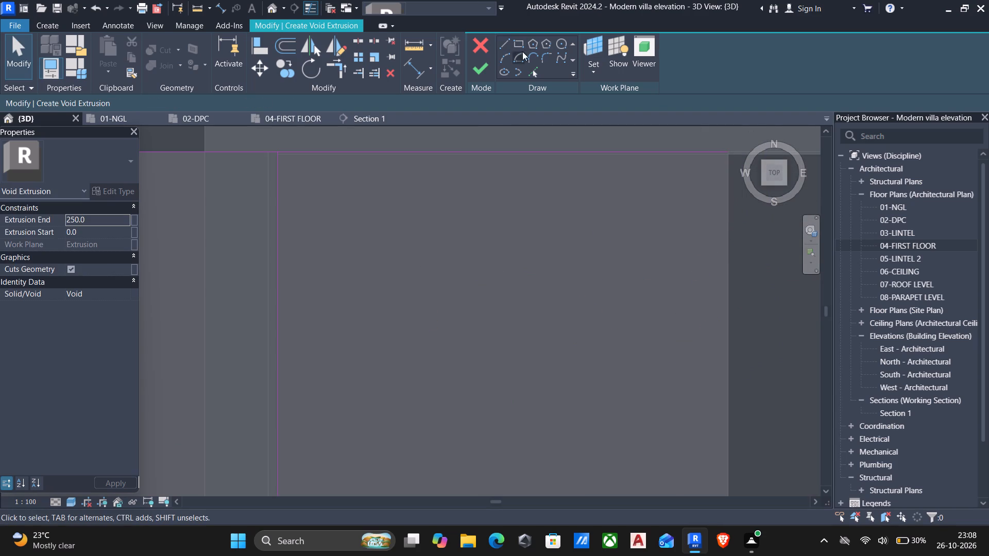
# Sketch a vertical 600 line south from the slab's northeast corner along its east edge.
pyautogui.click(503, 45)
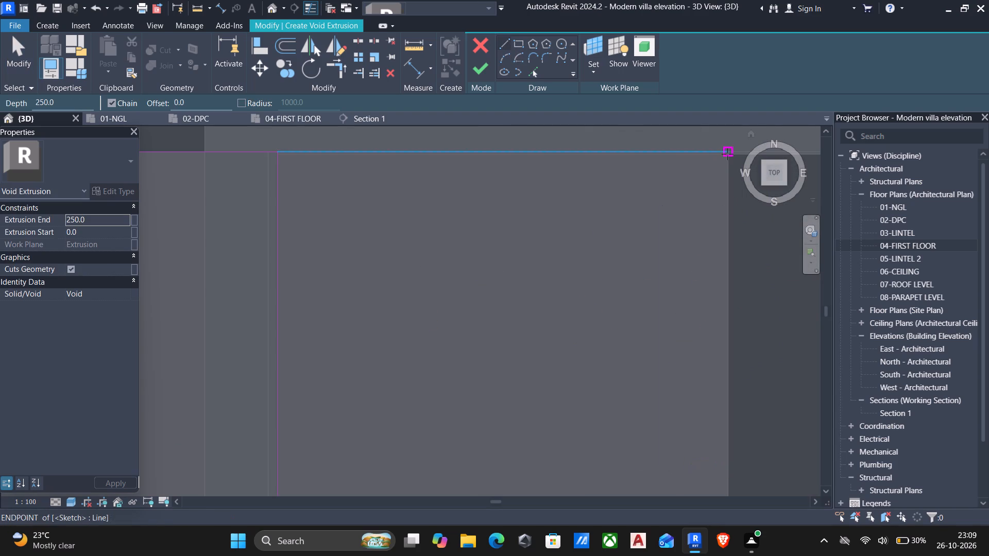
pyautogui.click(727, 154)
pyautogui.press('9')
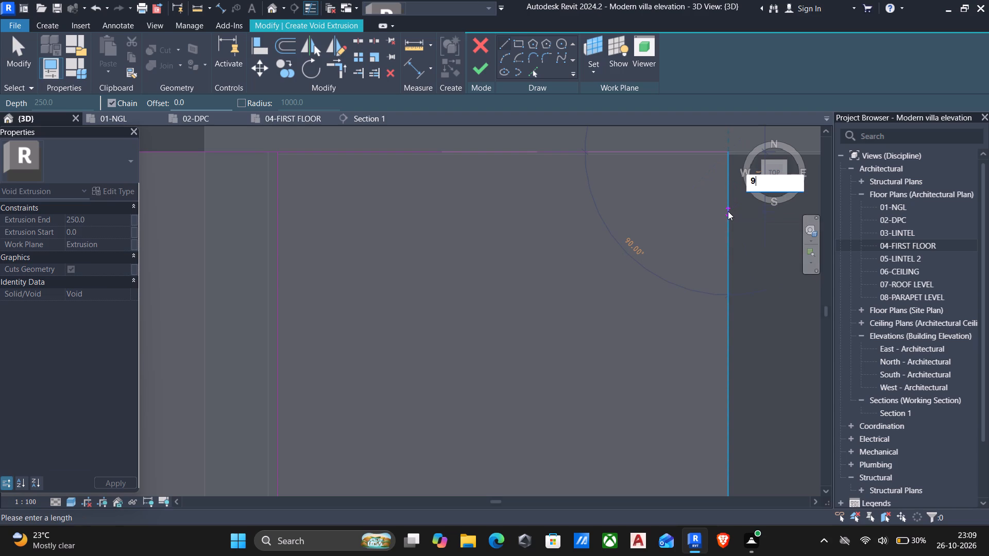
pyautogui.press('BackSpace')
pyautogui.write('600')
pyautogui.press('Return')
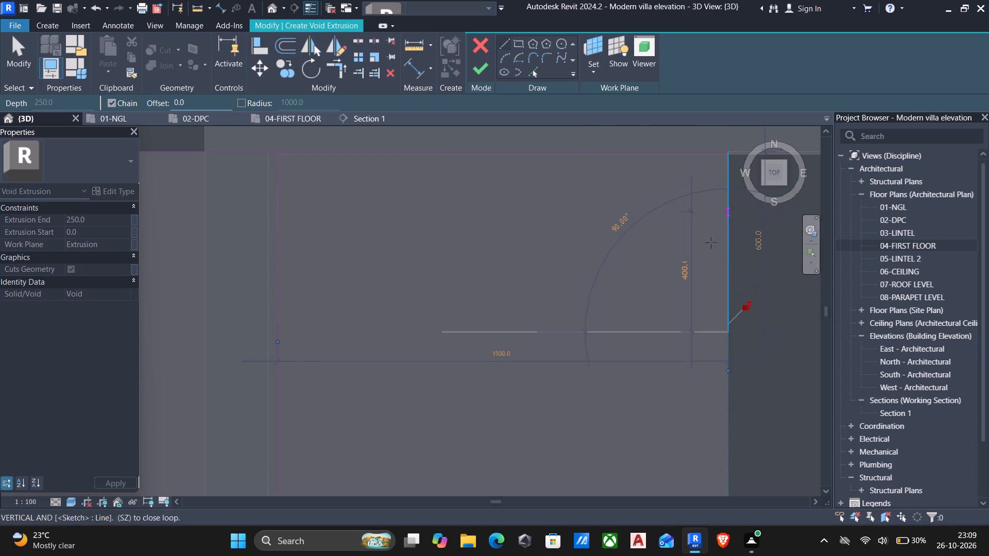
pyautogui.scroll(-4, 696, 269)
pyautogui.press('Escape')
pyautogui.scroll(-3, 676, 340)
pyautogui.moveTo(675, 350); pyautogui.dragTo(712, 308, button='middle')
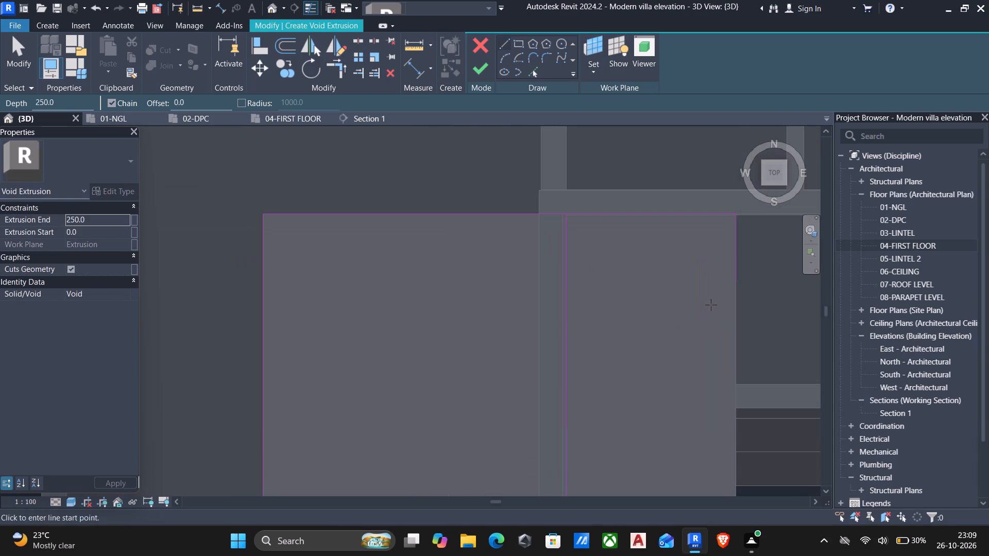
# Shorten the 1500 line on the slab's north edge by pulling its west end slightly east, clear of the large rectangle's corner.
pyautogui.press('Escape')
pyautogui.click(608, 216)
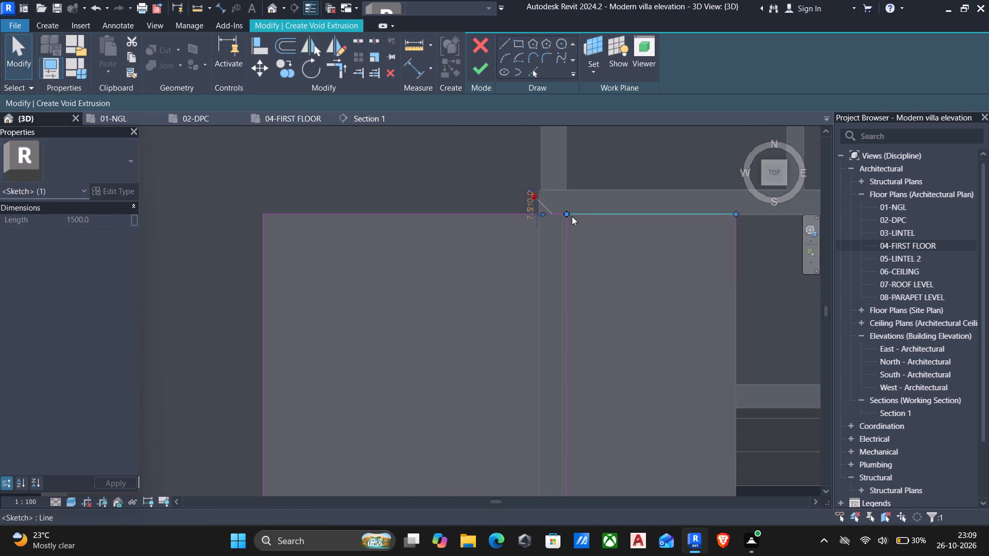
pyautogui.moveTo(567, 214); pyautogui.dragTo(578, 213)
pyautogui.press('Escape')
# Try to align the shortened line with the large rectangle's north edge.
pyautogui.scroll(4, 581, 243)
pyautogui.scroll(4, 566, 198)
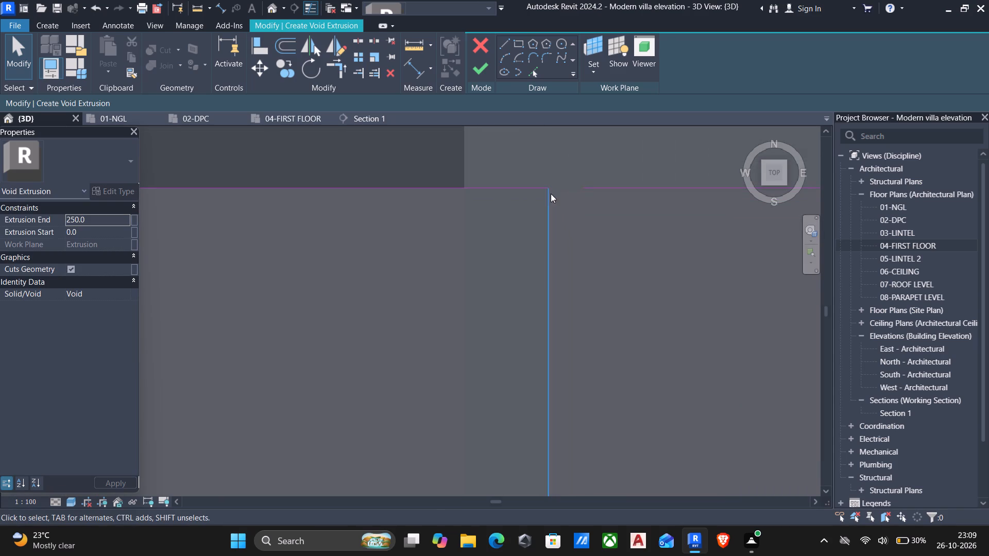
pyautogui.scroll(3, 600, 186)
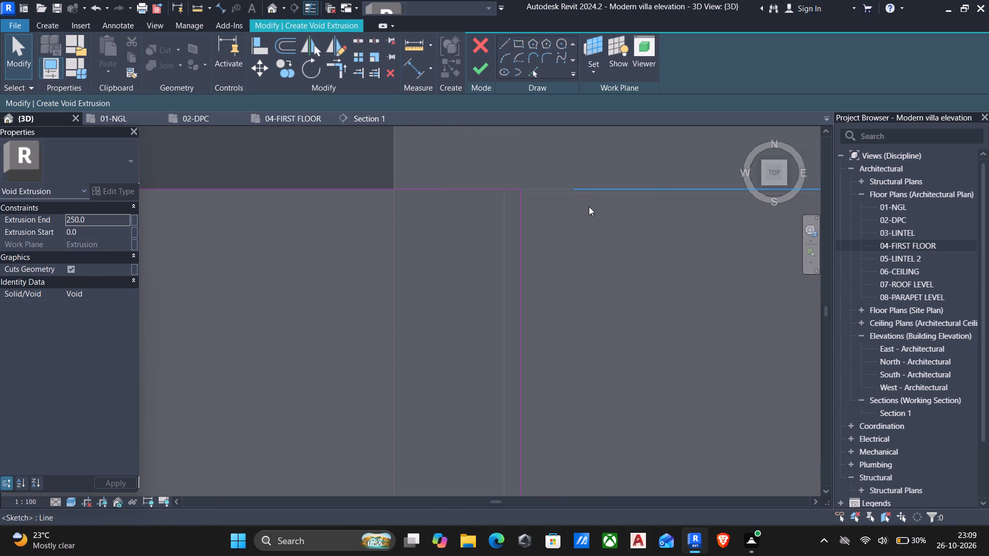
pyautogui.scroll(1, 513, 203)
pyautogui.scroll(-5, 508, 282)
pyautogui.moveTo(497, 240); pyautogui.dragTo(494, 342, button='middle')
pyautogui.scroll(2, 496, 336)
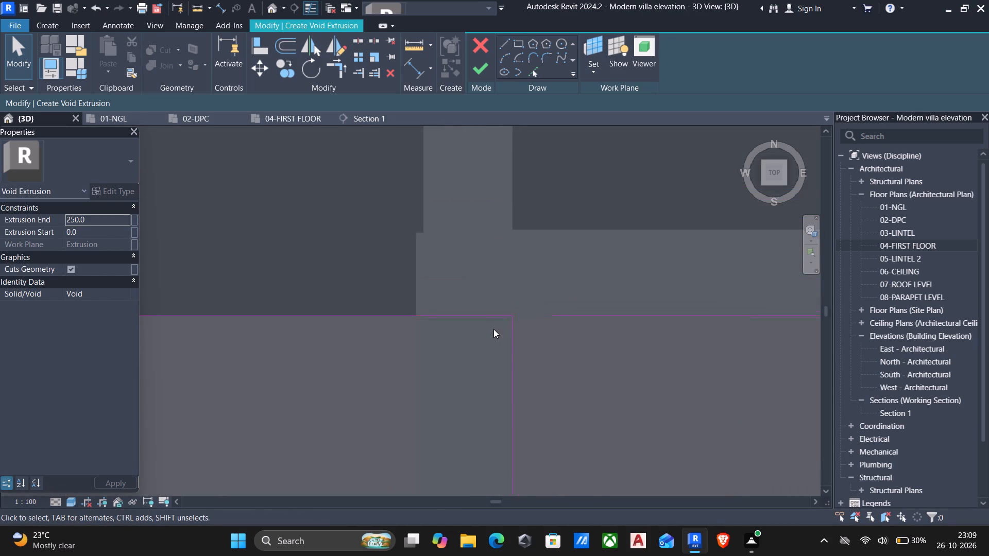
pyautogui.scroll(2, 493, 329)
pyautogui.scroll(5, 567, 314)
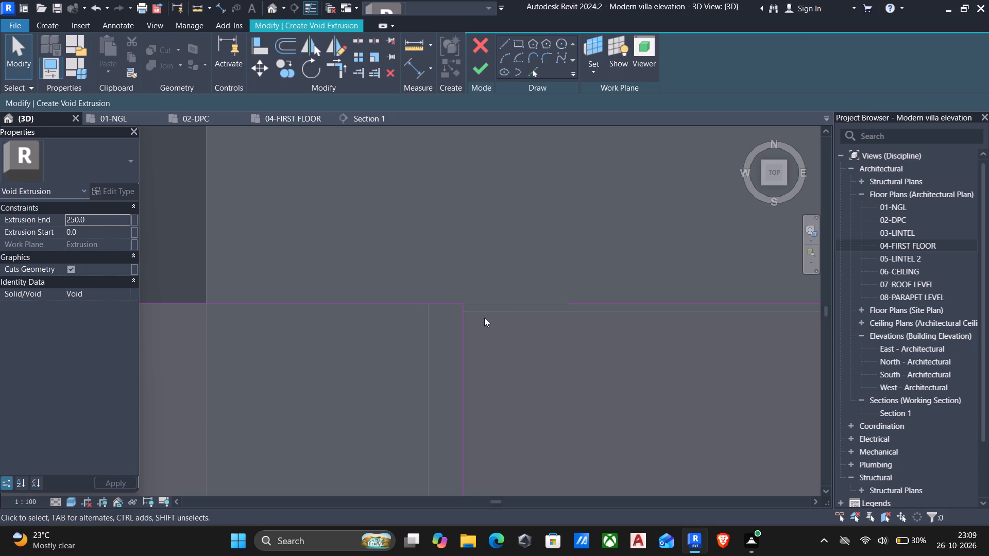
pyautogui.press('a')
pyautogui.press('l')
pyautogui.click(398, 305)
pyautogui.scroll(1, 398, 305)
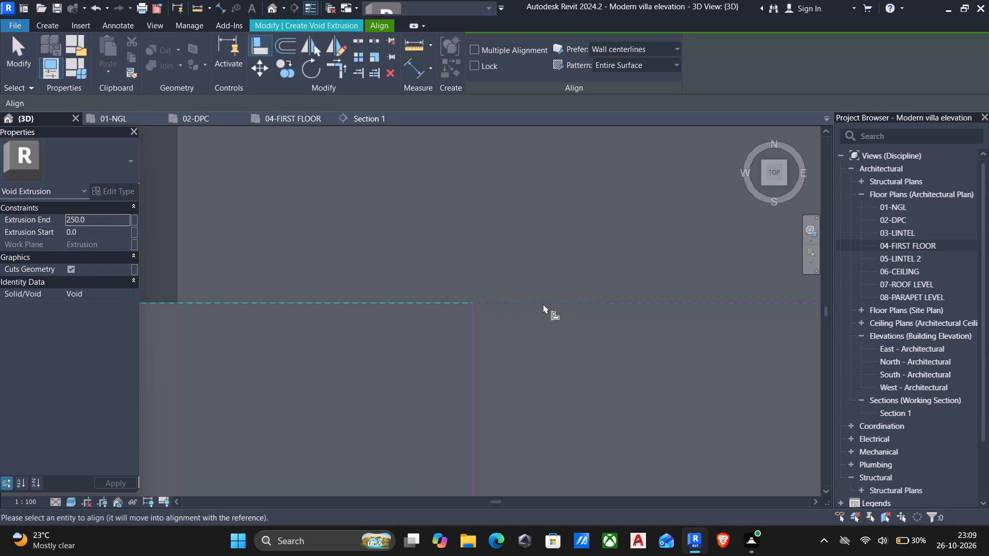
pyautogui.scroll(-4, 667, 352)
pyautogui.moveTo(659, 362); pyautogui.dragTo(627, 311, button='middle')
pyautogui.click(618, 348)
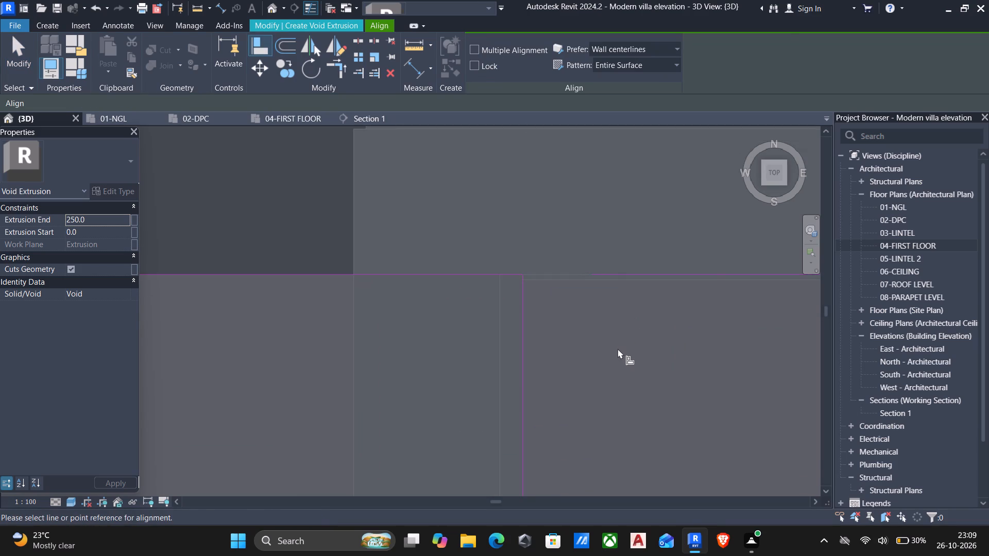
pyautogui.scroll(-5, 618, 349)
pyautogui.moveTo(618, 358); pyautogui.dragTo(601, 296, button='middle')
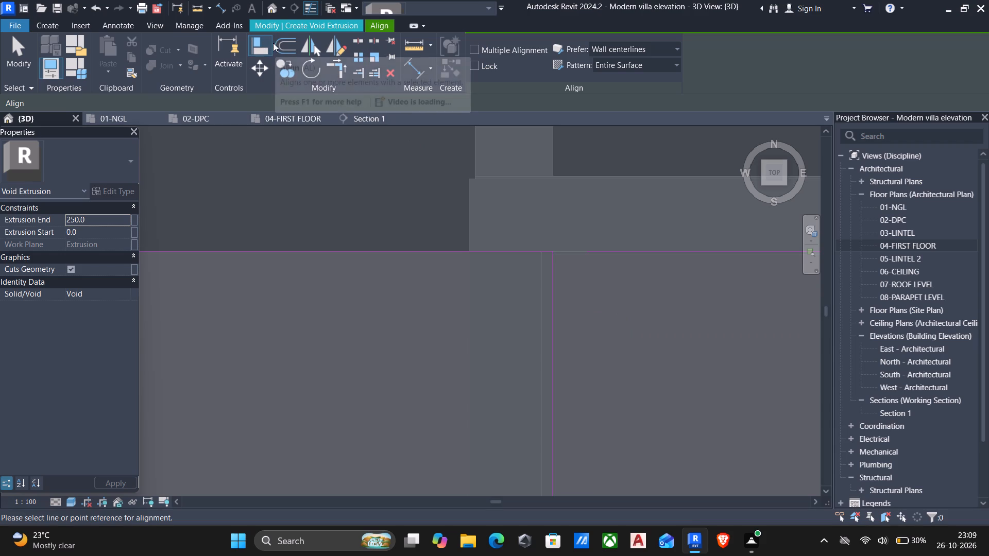
# Offset the short north line south, the 600 line west and the large rectangle's east line east, each by 150 without copying.
pyautogui.click(284, 50)
pyautogui.moveTo(314, 98); pyautogui.dragTo(231, 105)
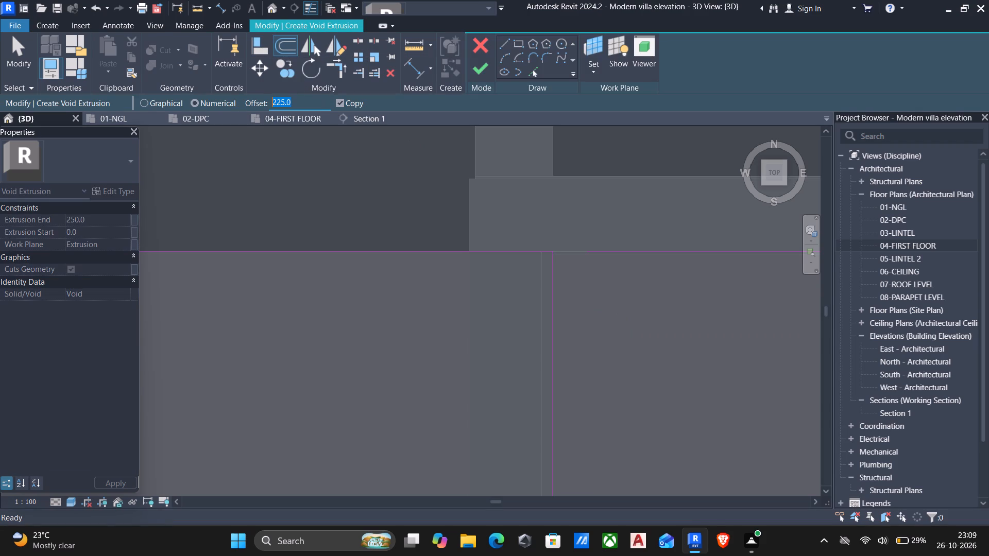
pyautogui.moveTo(231, 105); pyautogui.dragTo(207, 101)
pyautogui.write('150')
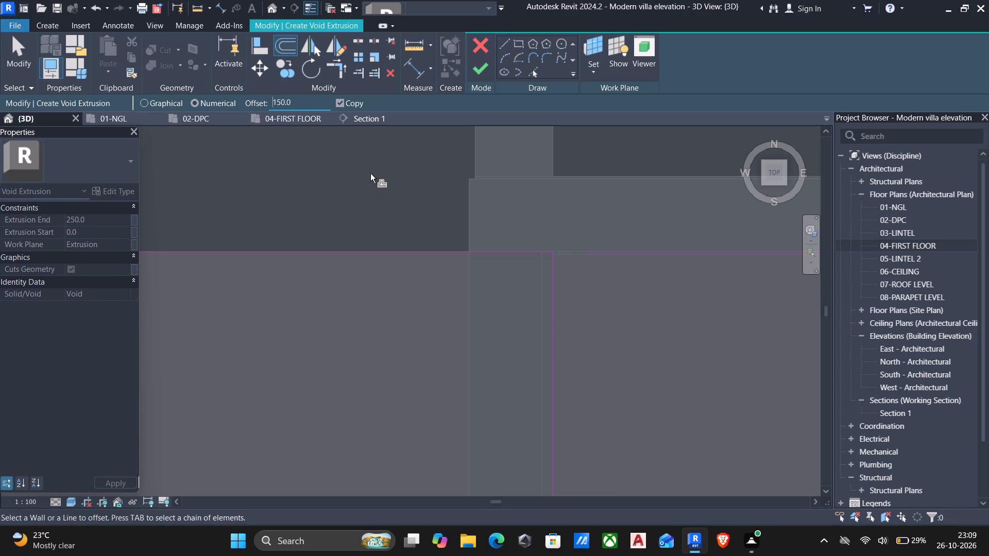
pyautogui.click(336, 103)
pyautogui.moveTo(675, 315); pyautogui.dragTo(651, 333, button='middle')
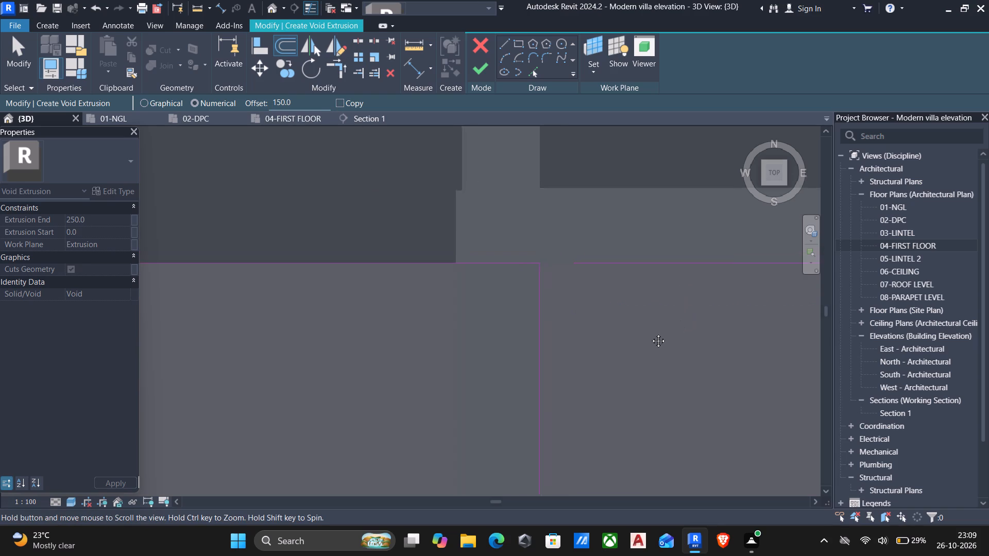
pyautogui.moveTo(651, 333); pyautogui.dragTo(474, 397, button='middle')
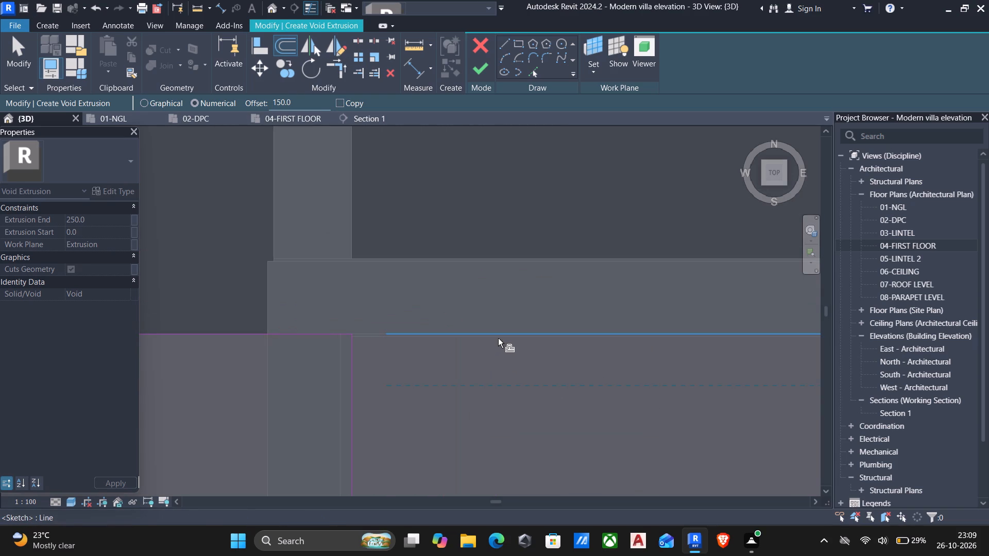
pyautogui.click(498, 338)
pyautogui.scroll(-5, 520, 369)
pyautogui.moveTo(520, 395); pyautogui.dragTo(436, 290, button='middle')
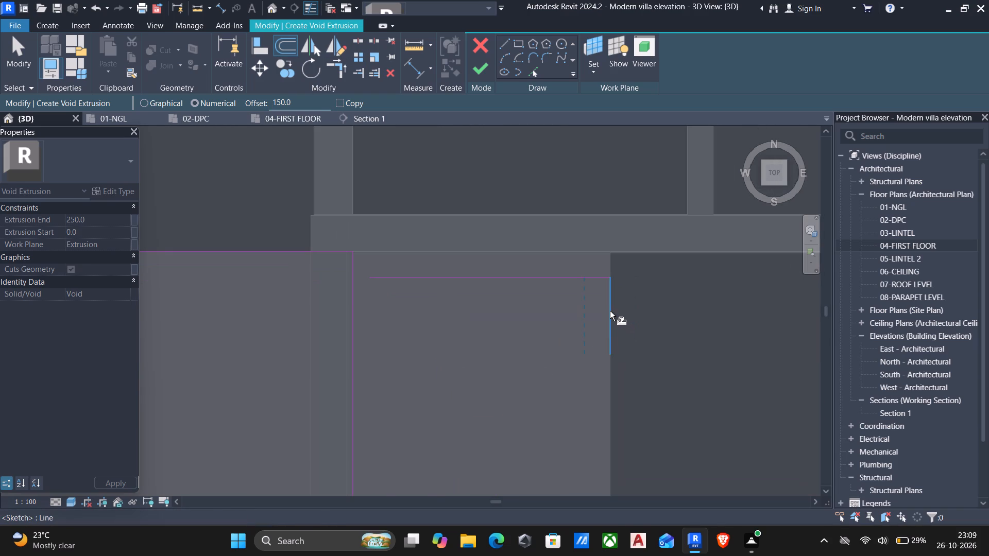
pyautogui.click(607, 315)
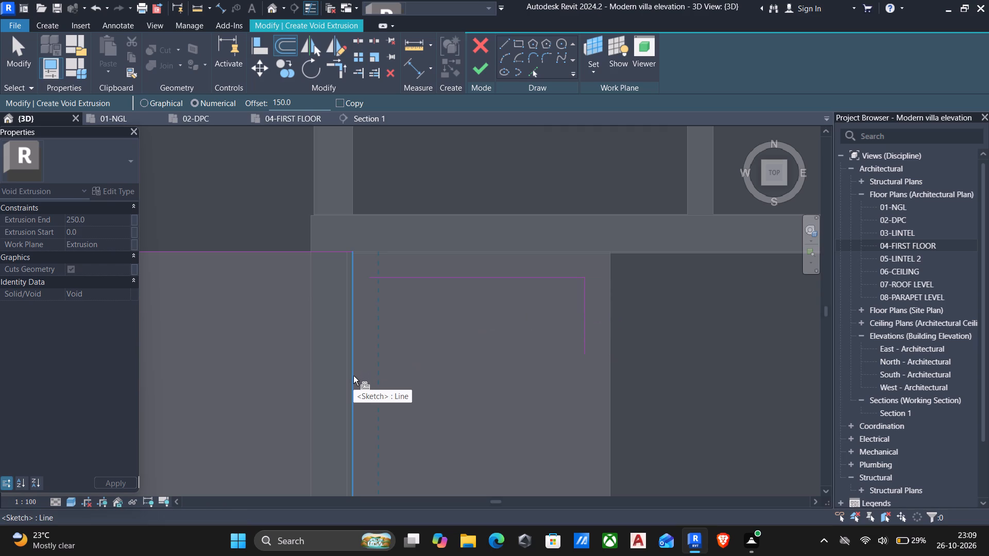
pyautogui.click(353, 376)
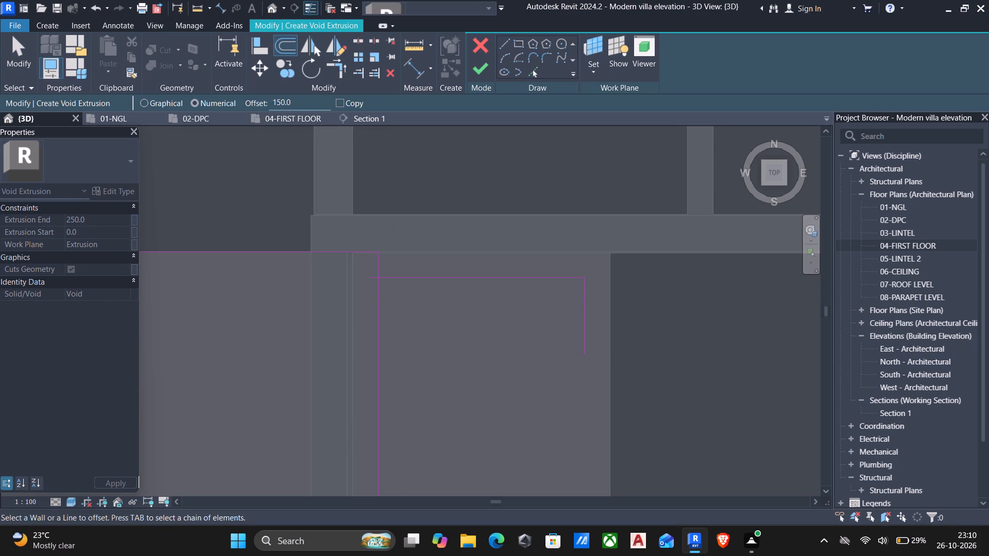
# Offset a copy of the short horizontal line 450 to the south.
pyautogui.moveTo(308, 104); pyautogui.dragTo(202, 107)
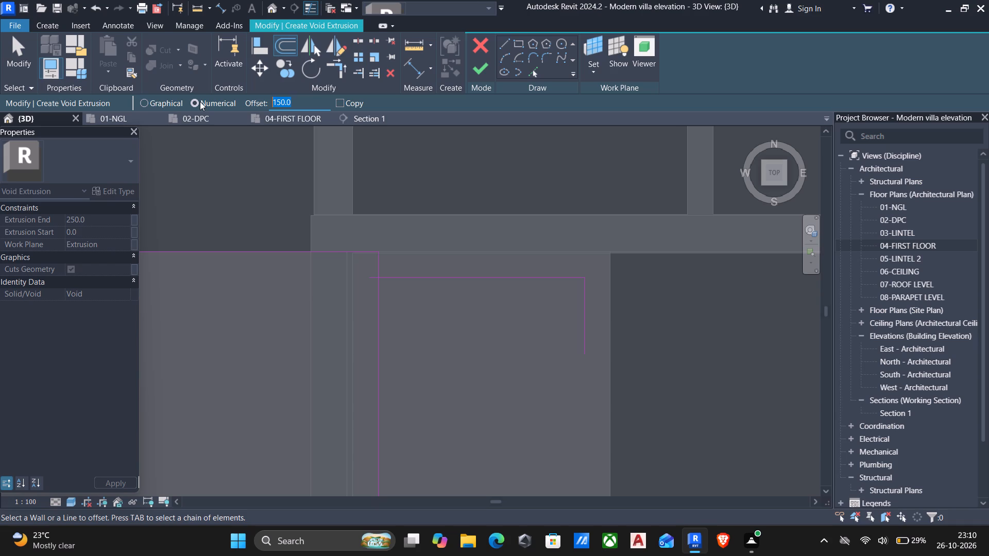
pyautogui.write('450')
pyautogui.click(338, 99)
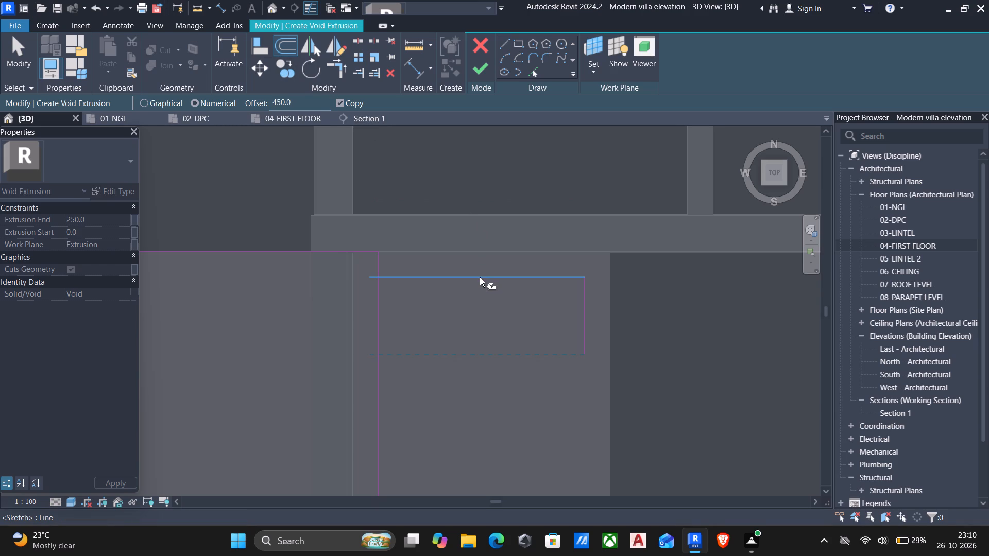
pyautogui.click(480, 278)
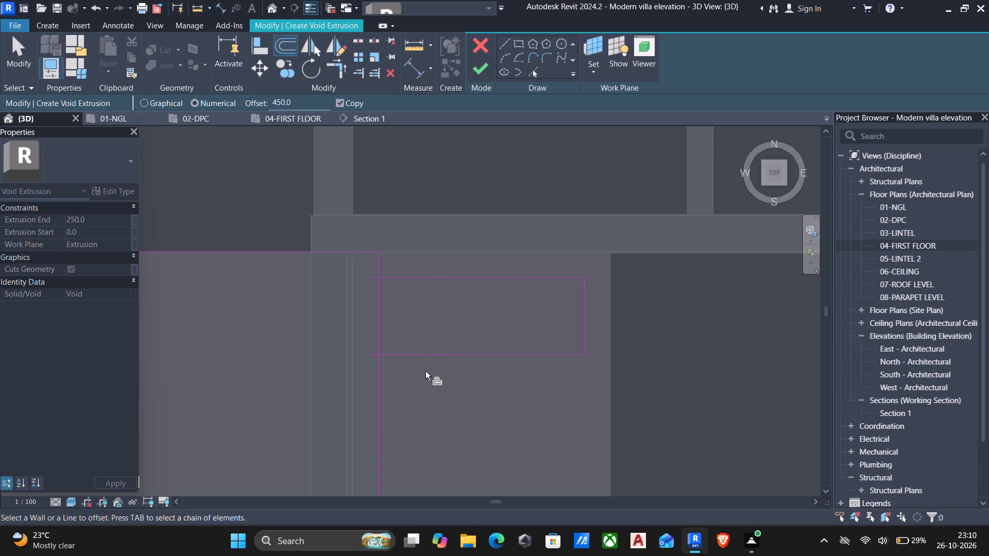
# Trim the long vertical line to both short horizontal lines, closing the small rectangle on its west side.
pyautogui.scroll(-3, 397, 323)
pyautogui.moveTo(396, 335); pyautogui.dragTo(486, 230, button='middle')
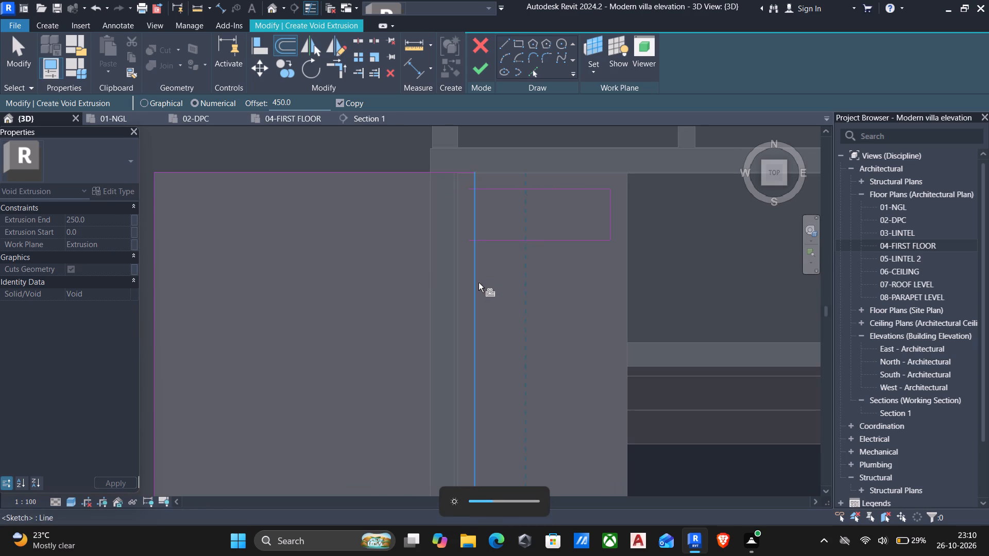
pyautogui.press('Escape')
pyautogui.press('t')
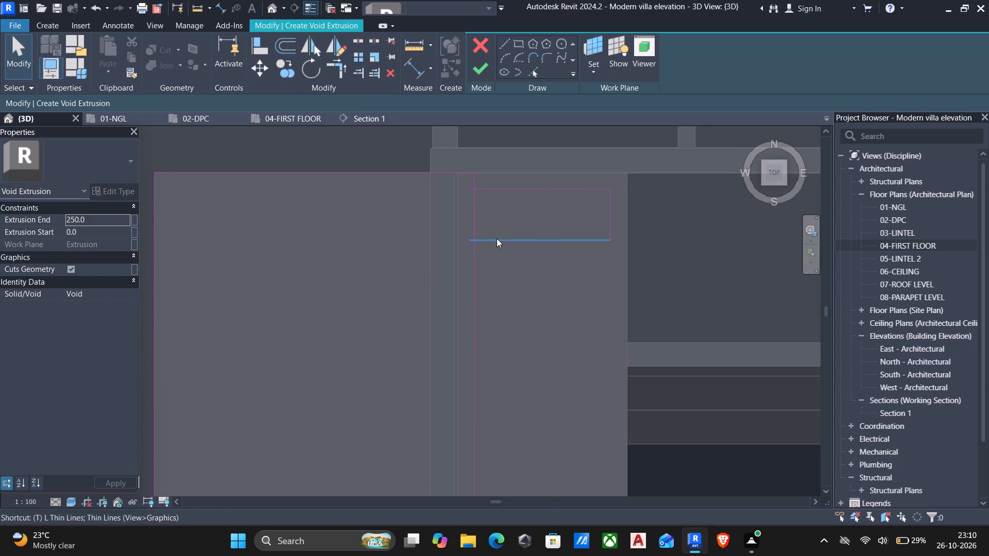
pyautogui.press('r')
pyautogui.click(479, 220)
pyautogui.click(493, 192)
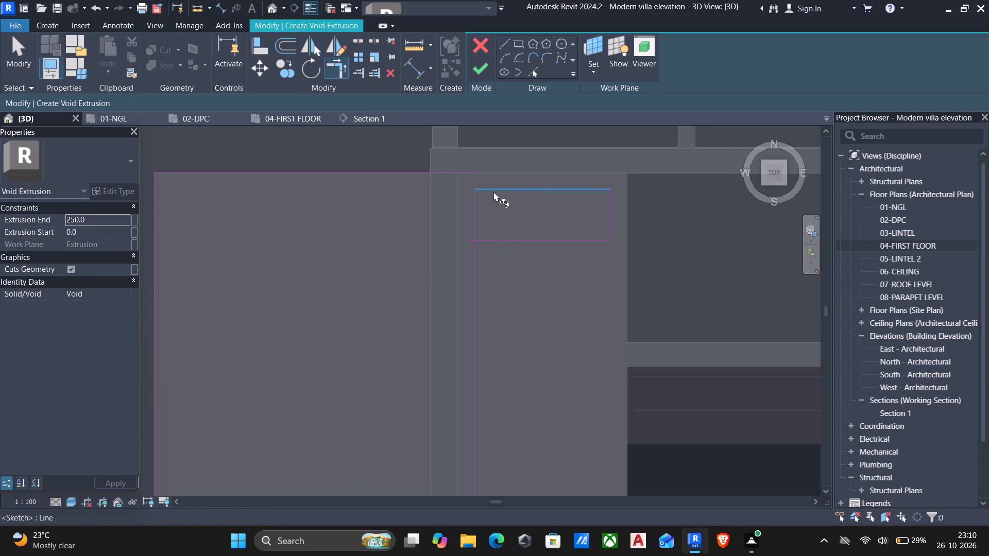
pyautogui.click(477, 225)
pyautogui.click(500, 240)
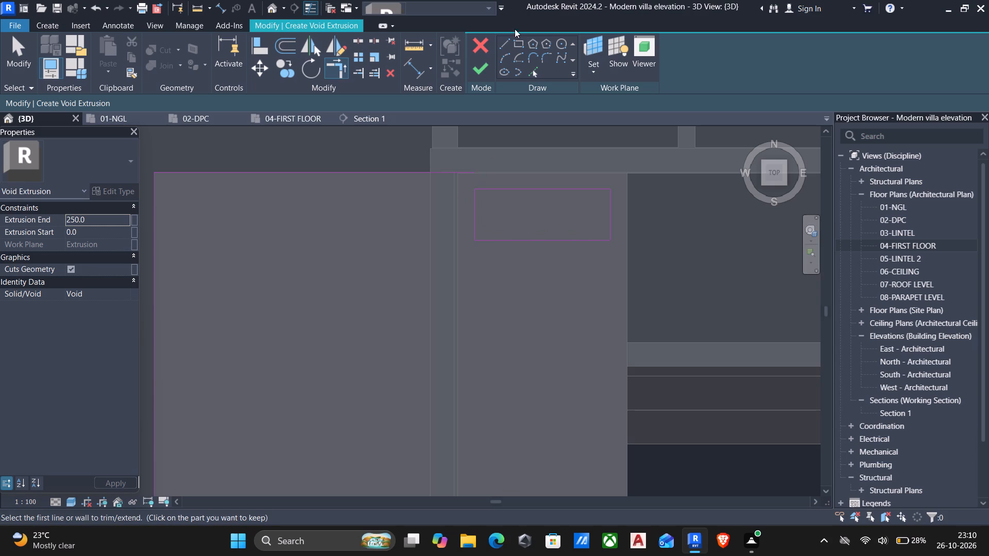
# Sketch a vertical line about 3607 long from the wall corner at the large outline's northeast, south to its bottom line.
pyautogui.click(508, 44)
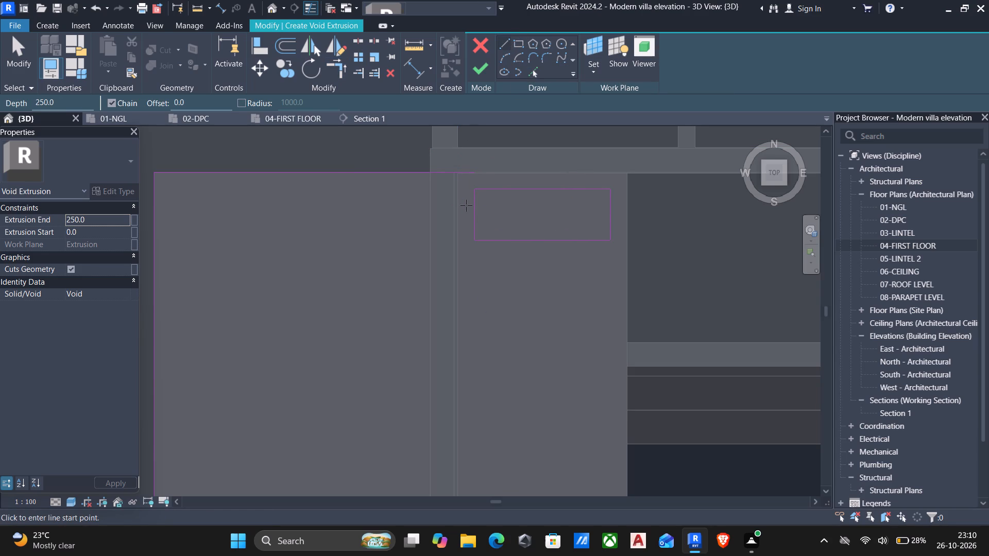
pyautogui.scroll(3, 430, 186)
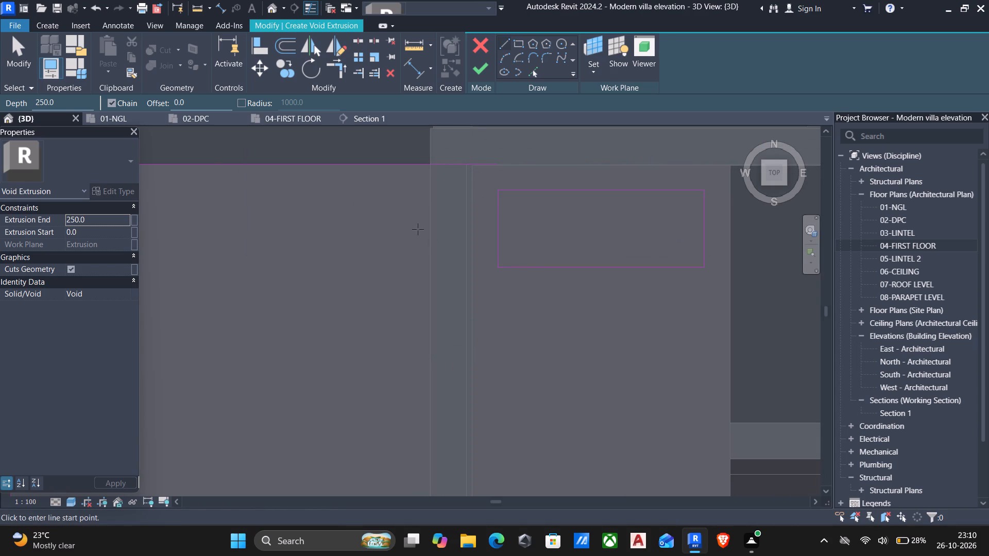
pyautogui.scroll(5, 472, 188)
pyautogui.moveTo(425, 152); pyautogui.dragTo(400, 261, button='middle')
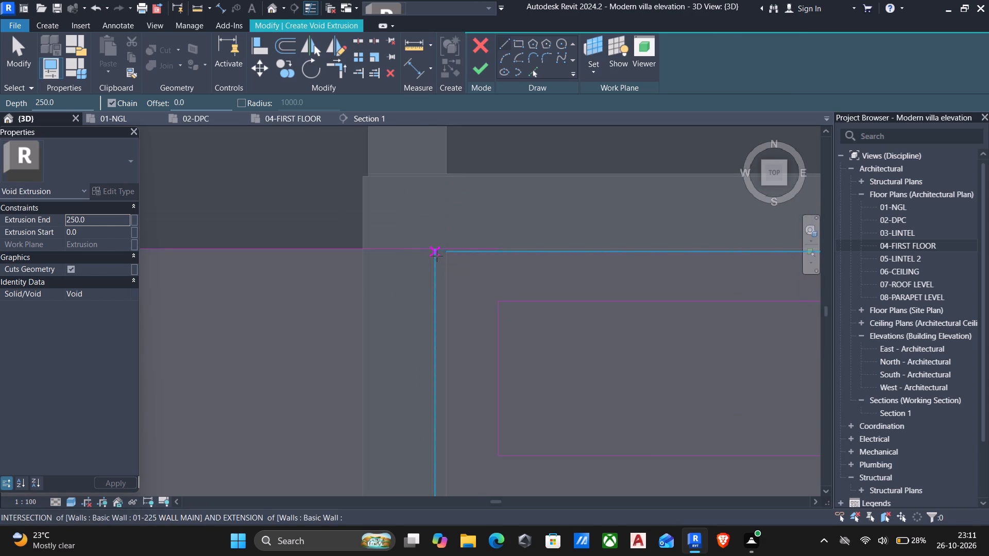
pyautogui.click(436, 253)
pyautogui.scroll(-2, 430, 334)
pyautogui.moveTo(429, 350); pyautogui.dragTo(436, 281, button='middle')
pyautogui.moveTo(433, 387); pyautogui.dragTo(441, 284, button='middle')
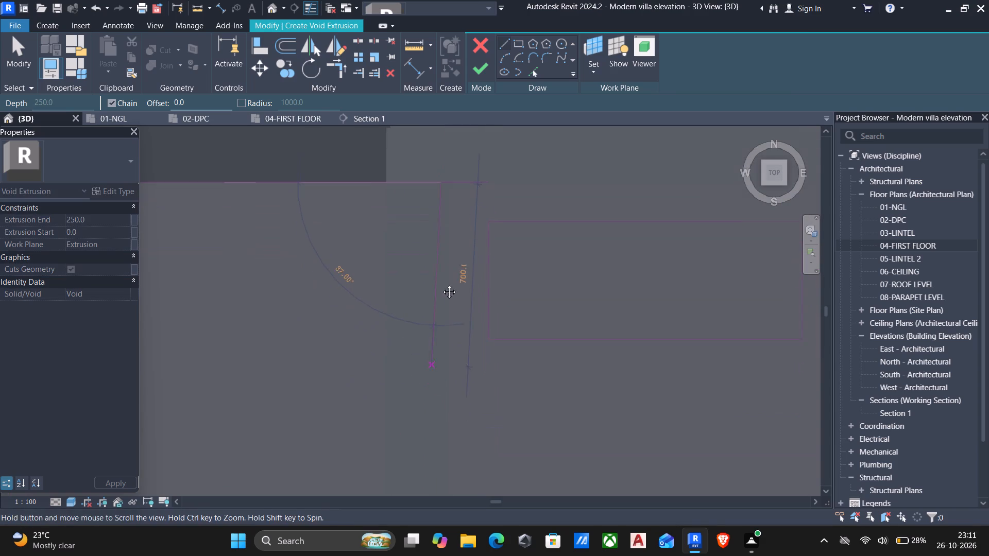
pyautogui.moveTo(441, 284); pyautogui.dragTo(442, 237, button='middle')
pyautogui.scroll(-5, 461, 380)
pyautogui.moveTo(457, 401); pyautogui.dragTo(465, 301, button='middle')
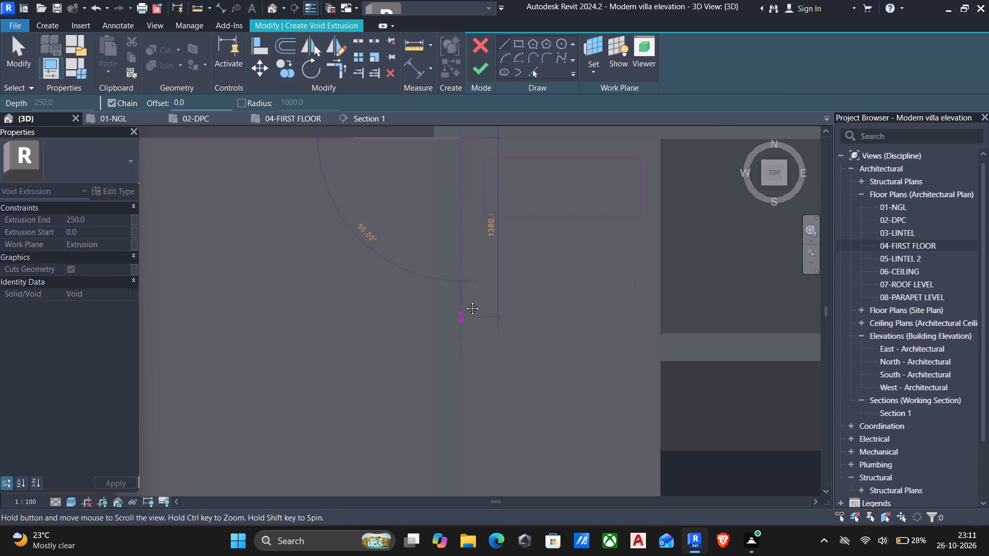
pyautogui.moveTo(465, 301); pyautogui.dragTo(465, 293, button='middle')
pyautogui.scroll(-6, 465, 304)
pyautogui.moveTo(465, 366); pyautogui.dragTo(473, 274, button='middle')
pyautogui.scroll(5, 474, 338)
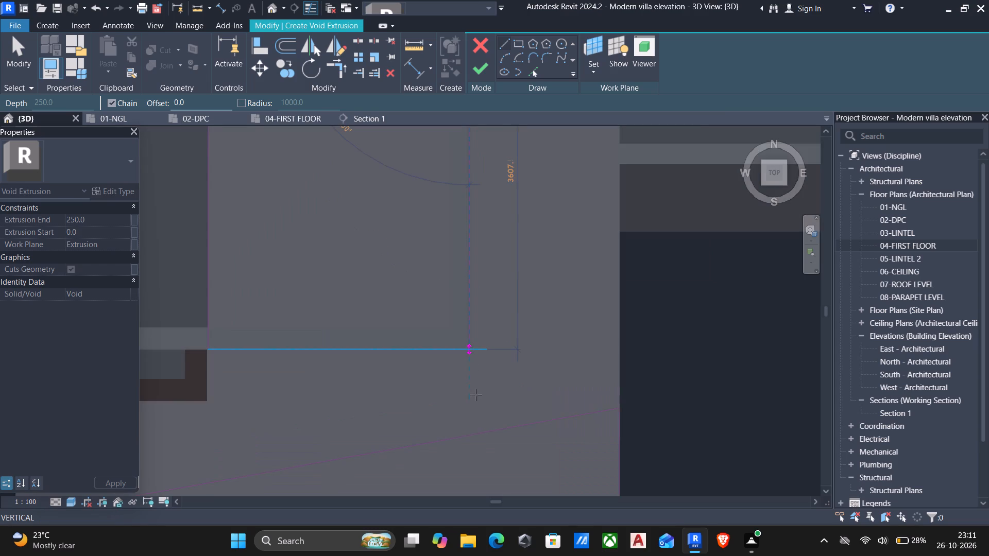
pyautogui.click(469, 352)
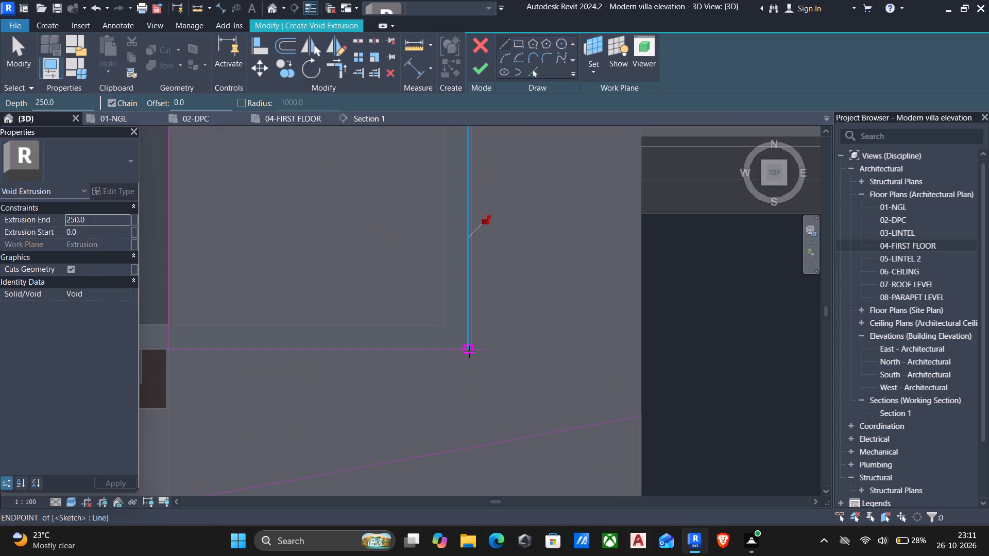
pyautogui.press('Escape')
# Trim the new vertical line to the large rectangle's south and north lines, closing its southeast and northeast corners.
pyautogui.press('t')
pyautogui.press('r')
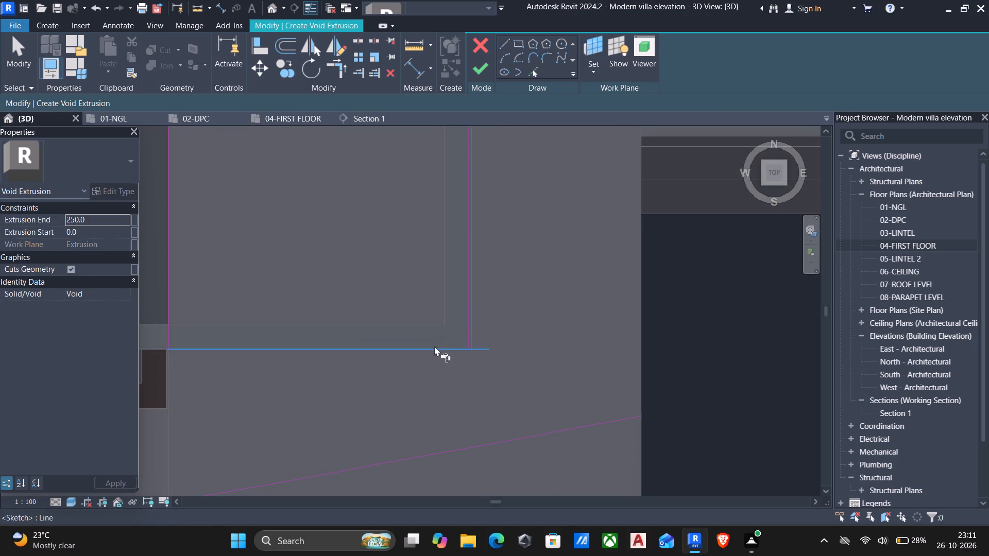
pyautogui.click(431, 350)
pyautogui.click(469, 316)
pyautogui.scroll(-5, 457, 321)
pyautogui.moveTo(452, 335); pyautogui.dragTo(447, 491, button='middle')
pyautogui.scroll(1, 447, 491)
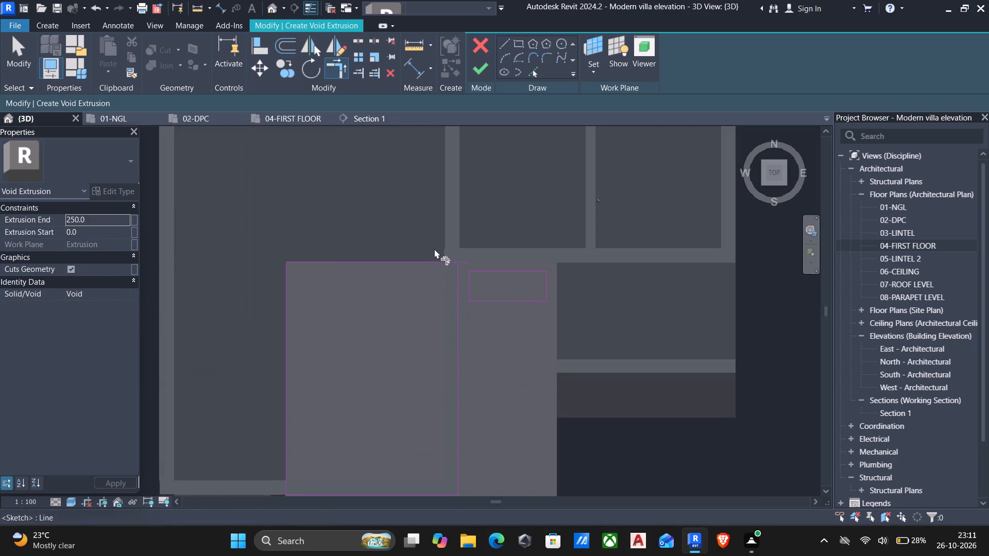
pyautogui.scroll(1, 424, 304)
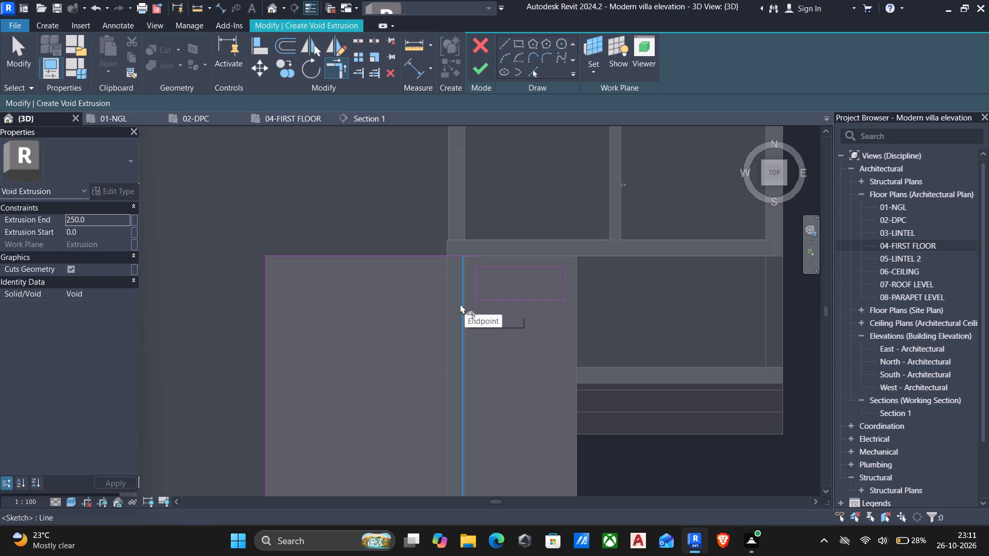
pyautogui.click(460, 305)
pyautogui.click(427, 256)
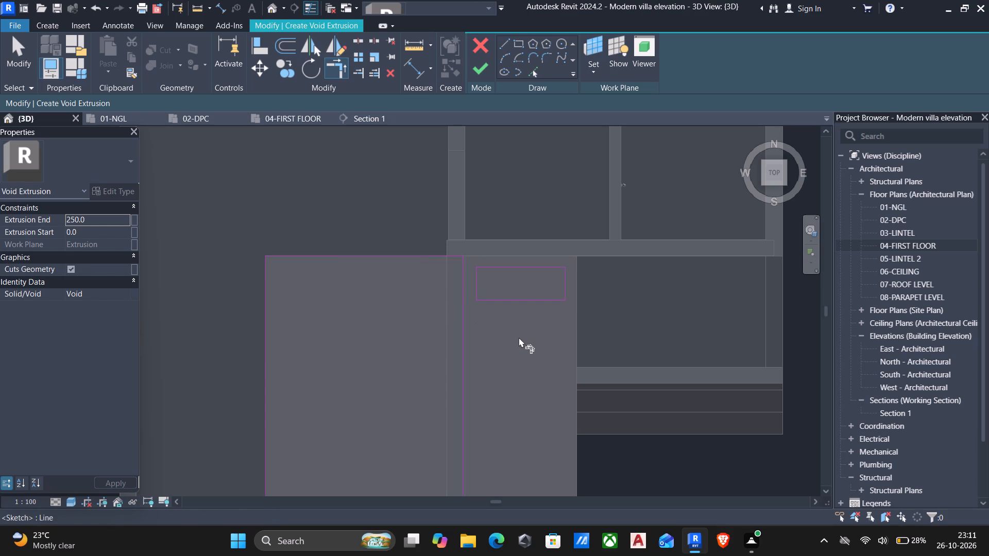
pyautogui.press('Escape')
# Copy the small rectangle seven times southward along the slab's east edge at about 600 spacing, using multiple copying.
pyautogui.scroll(3, 488, 264)
pyautogui.moveTo(458, 252); pyautogui.dragTo(645, 364)
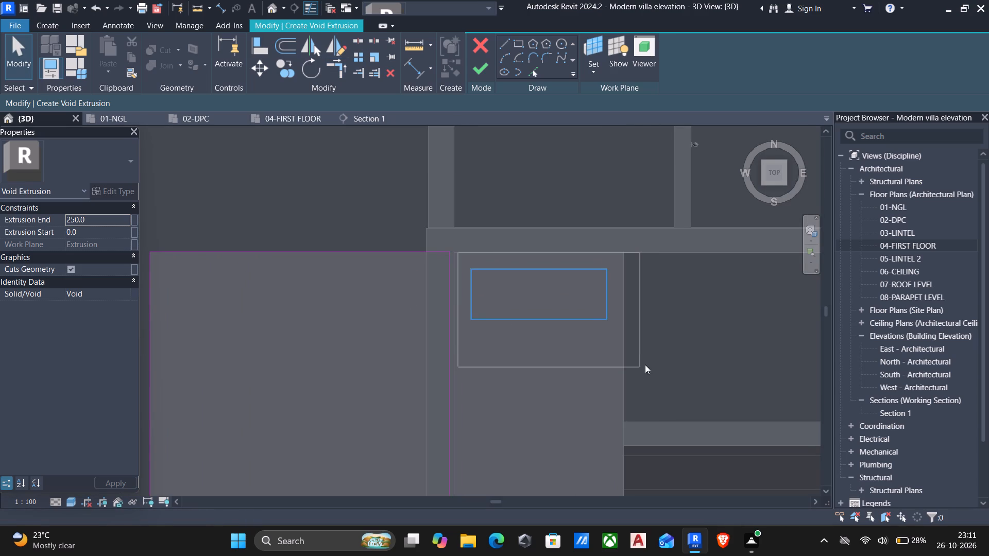
pyautogui.moveTo(645, 364); pyautogui.dragTo(648, 364)
pyautogui.press('c')
pyautogui.press('o')
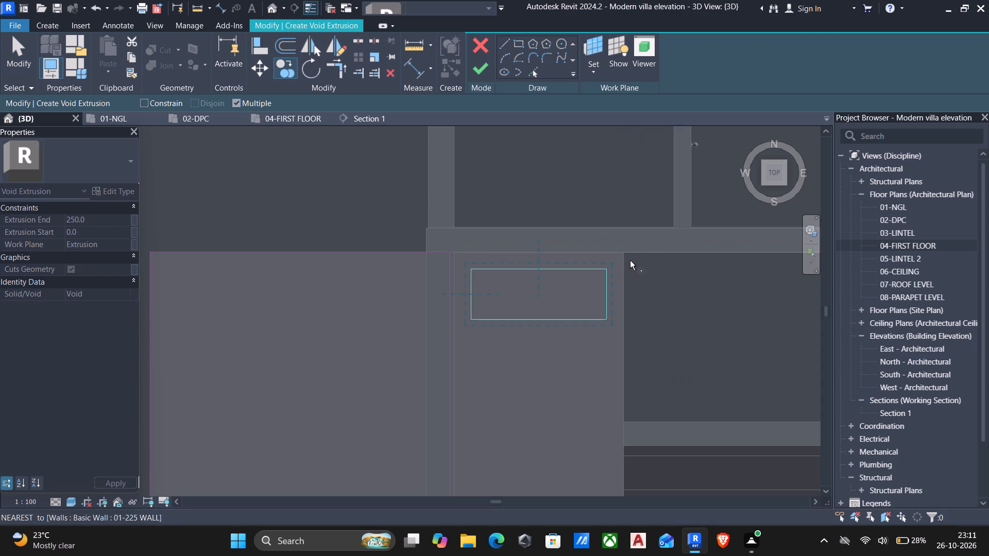
pyautogui.moveTo(627, 253); pyautogui.dragTo(627, 258)
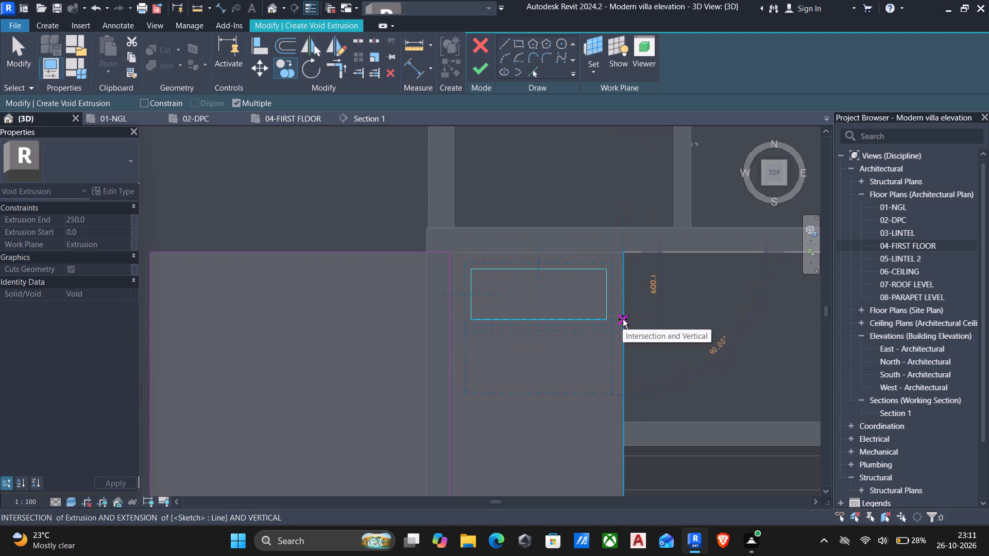
pyautogui.click(623, 319)
pyautogui.click(627, 385)
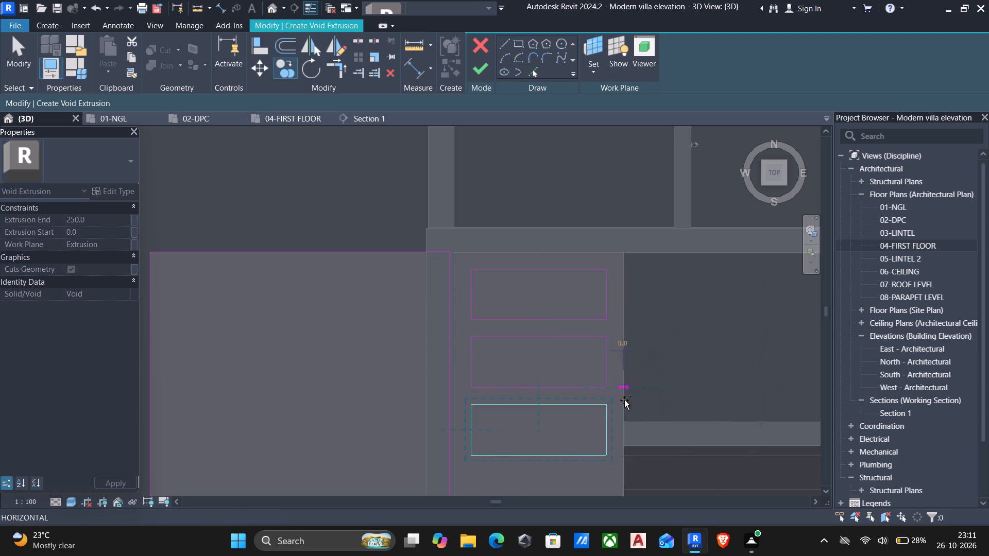
pyautogui.scroll(-3, 624, 421)
pyautogui.moveTo(624, 423); pyautogui.dragTo(633, 251, button='middle')
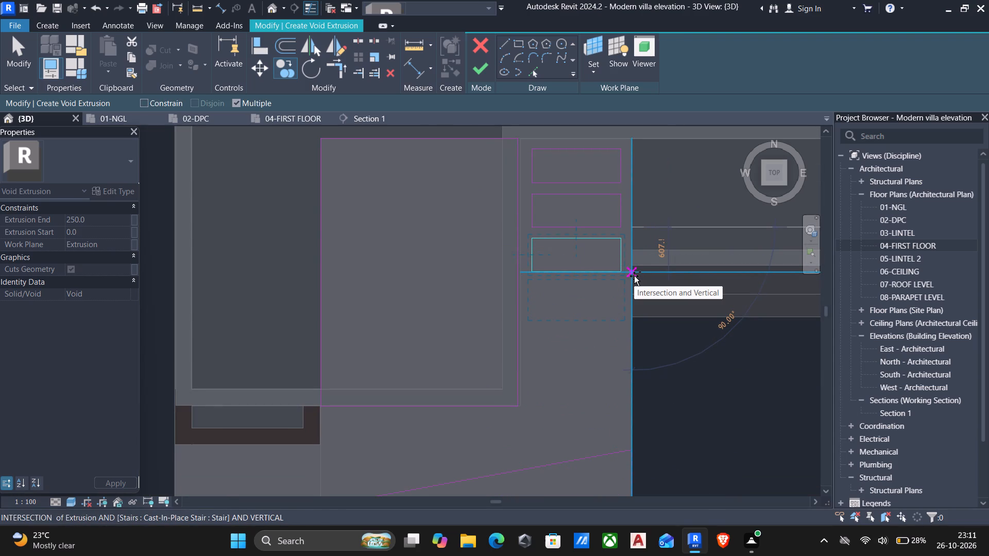
pyautogui.click(634, 276)
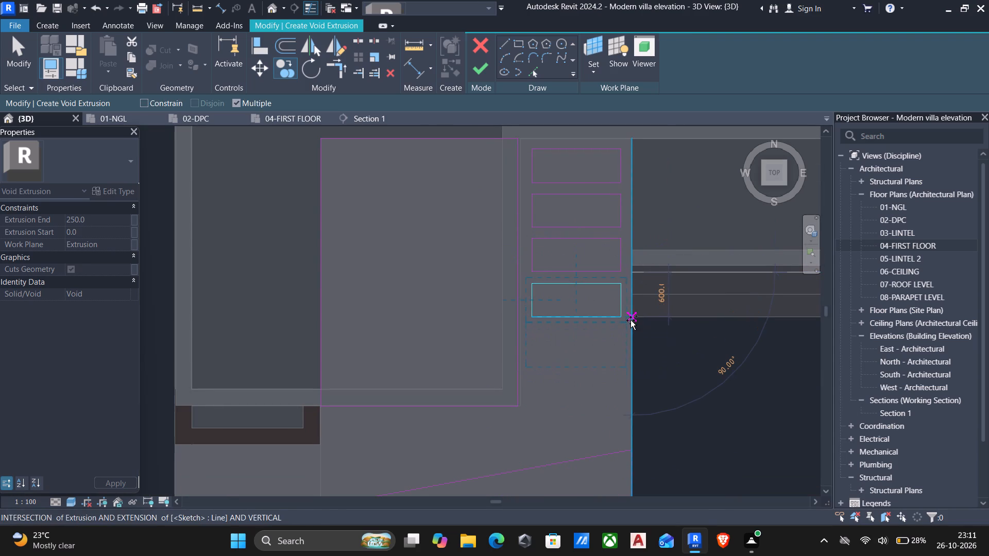
pyautogui.click(630, 320)
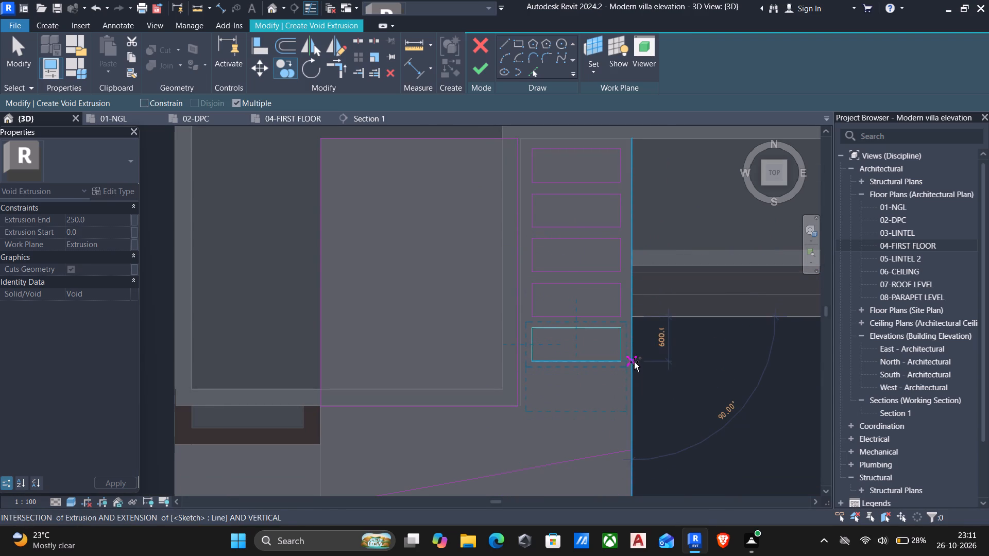
pyautogui.click(634, 362)
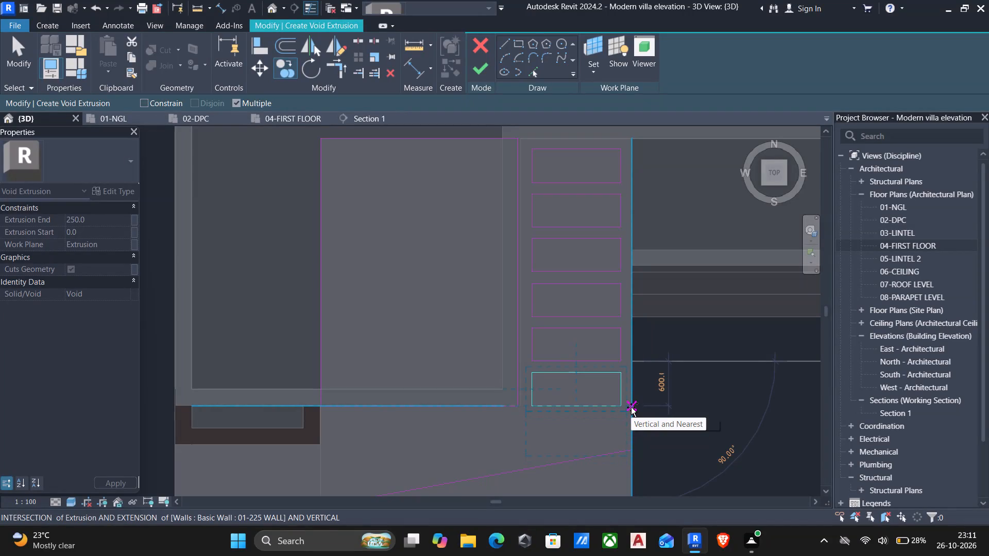
pyautogui.click(632, 406)
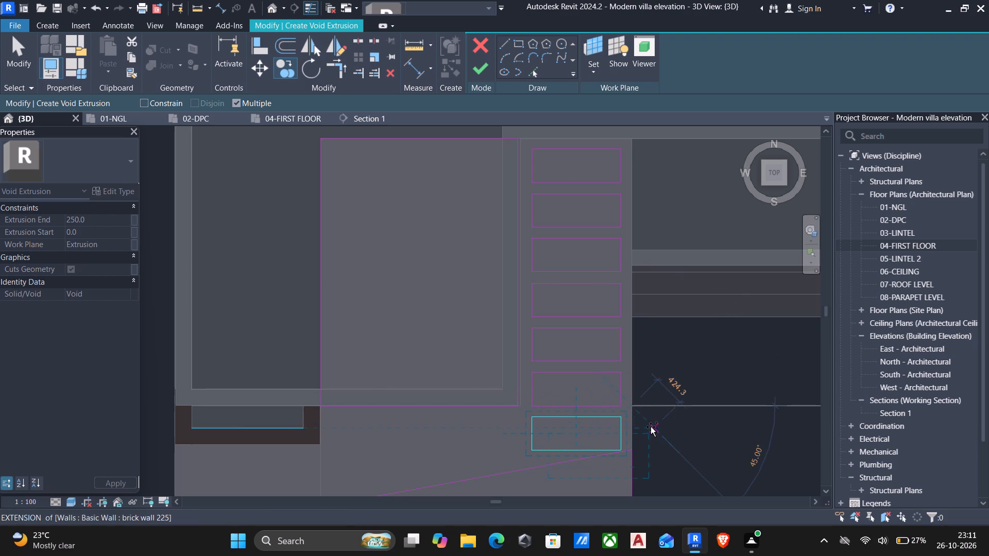
pyautogui.click(630, 454)
# End the copying and delete the southernmost rectangle copy, which crosses the sloping line.
pyautogui.scroll(-1, 626, 467)
pyautogui.moveTo(626, 468); pyautogui.dragTo(650, 321, button='middle')
pyautogui.scroll(1, 650, 320)
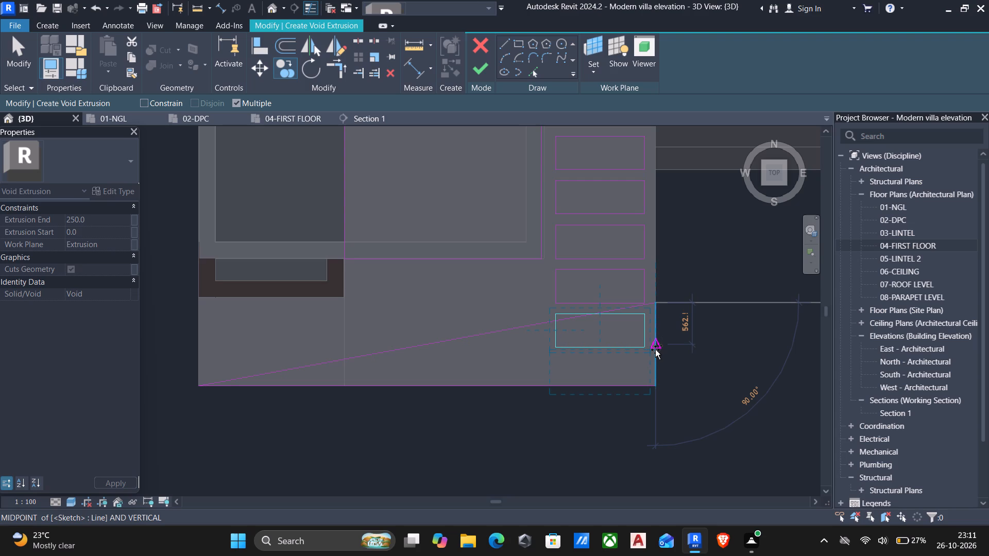
pyautogui.scroll(-5, 655, 350)
pyautogui.moveTo(654, 353); pyautogui.dragTo(649, 369, button='middle')
pyautogui.scroll(1, 649, 369)
pyautogui.press('Escape')
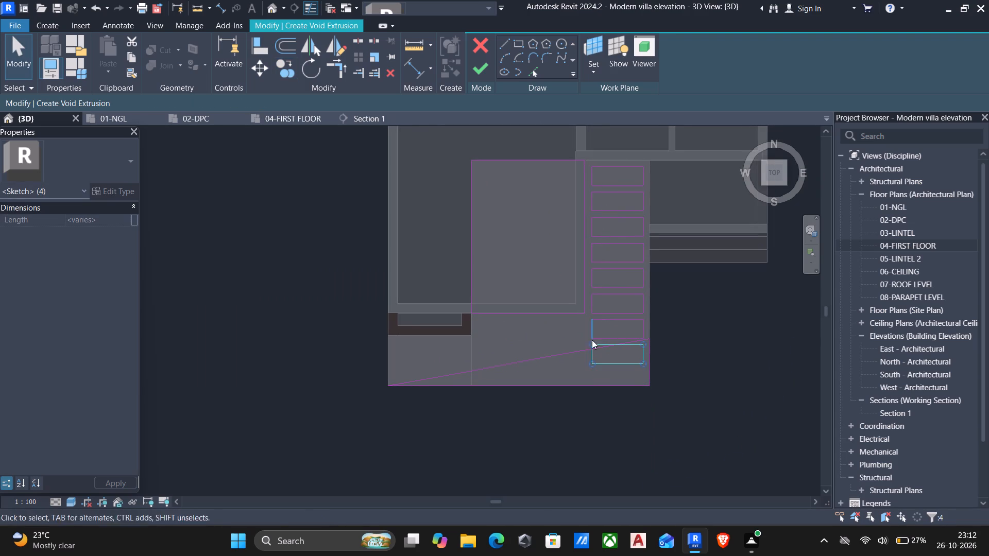
pyautogui.press('Delete')
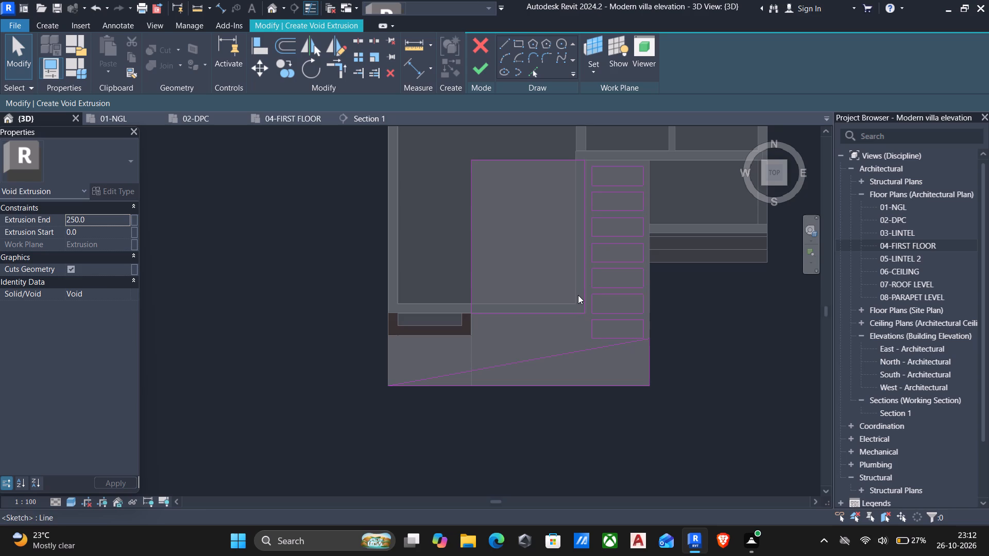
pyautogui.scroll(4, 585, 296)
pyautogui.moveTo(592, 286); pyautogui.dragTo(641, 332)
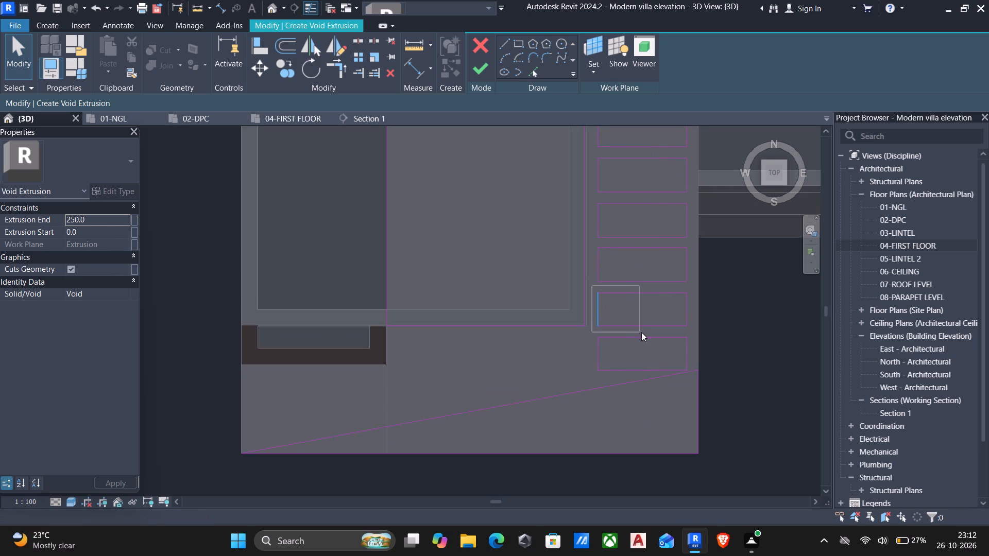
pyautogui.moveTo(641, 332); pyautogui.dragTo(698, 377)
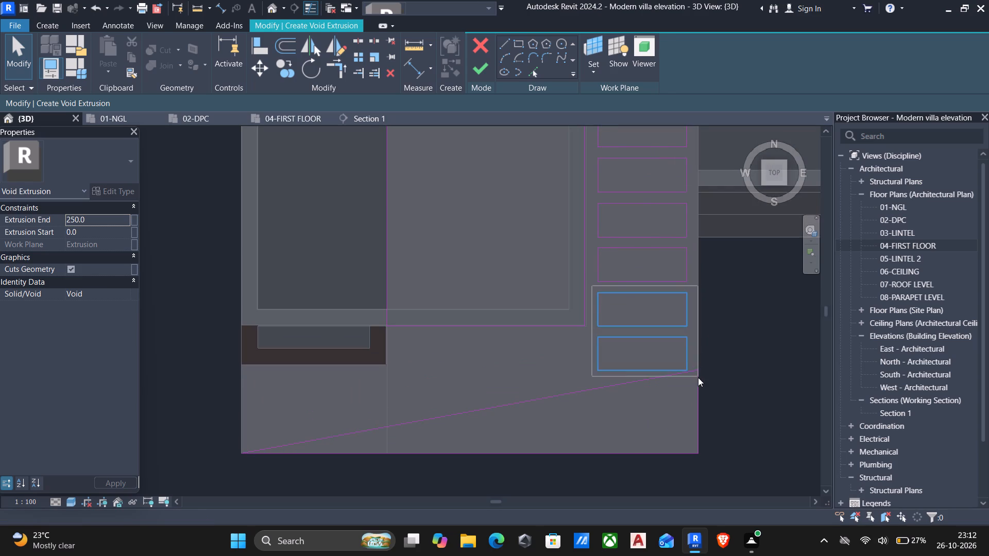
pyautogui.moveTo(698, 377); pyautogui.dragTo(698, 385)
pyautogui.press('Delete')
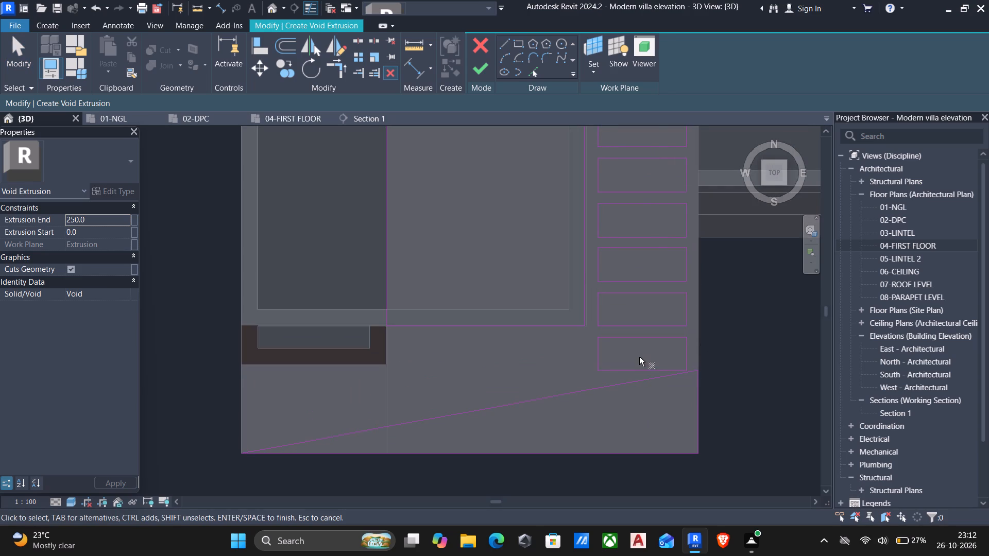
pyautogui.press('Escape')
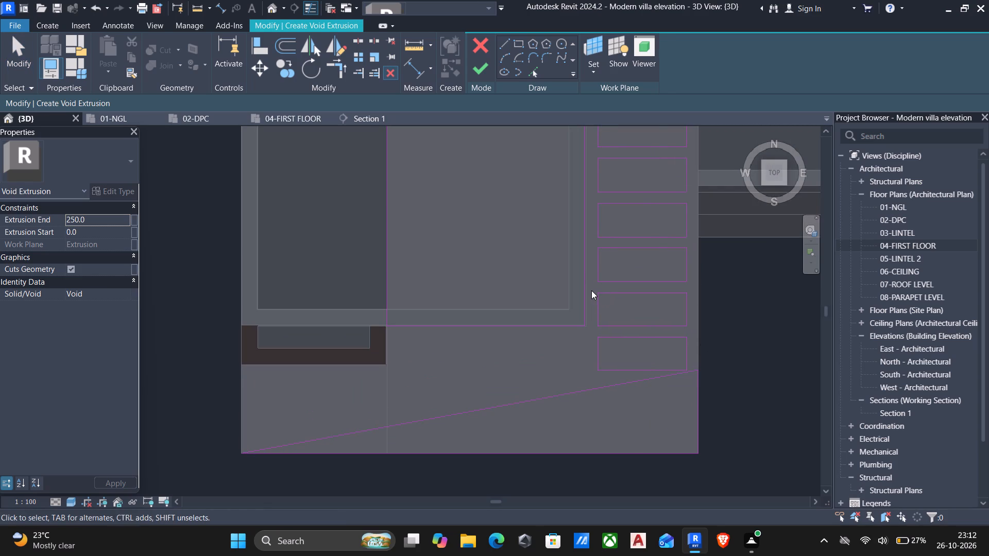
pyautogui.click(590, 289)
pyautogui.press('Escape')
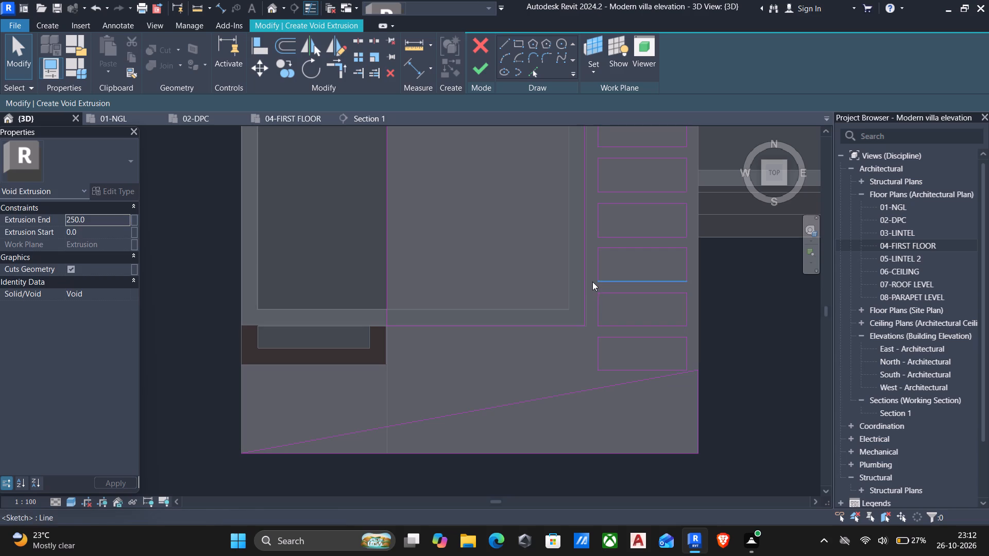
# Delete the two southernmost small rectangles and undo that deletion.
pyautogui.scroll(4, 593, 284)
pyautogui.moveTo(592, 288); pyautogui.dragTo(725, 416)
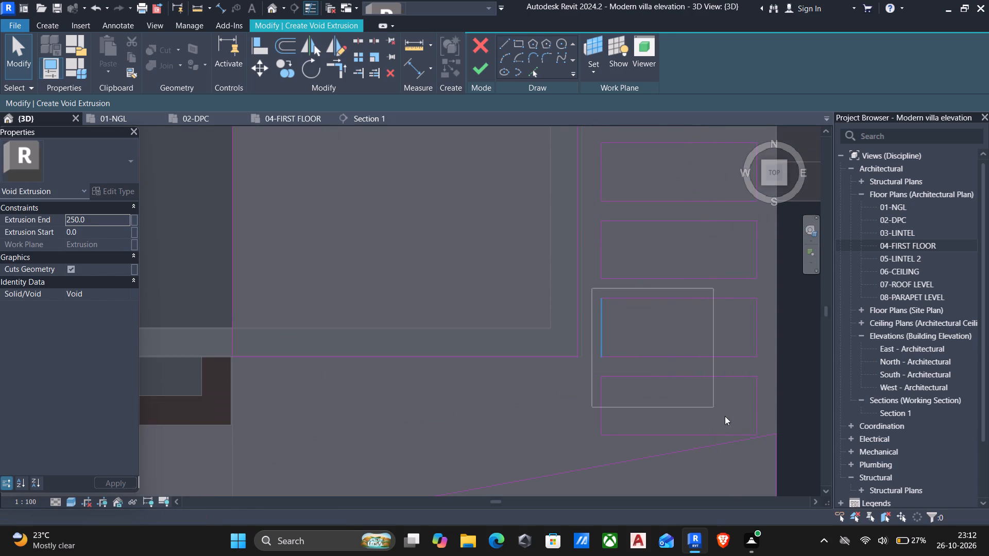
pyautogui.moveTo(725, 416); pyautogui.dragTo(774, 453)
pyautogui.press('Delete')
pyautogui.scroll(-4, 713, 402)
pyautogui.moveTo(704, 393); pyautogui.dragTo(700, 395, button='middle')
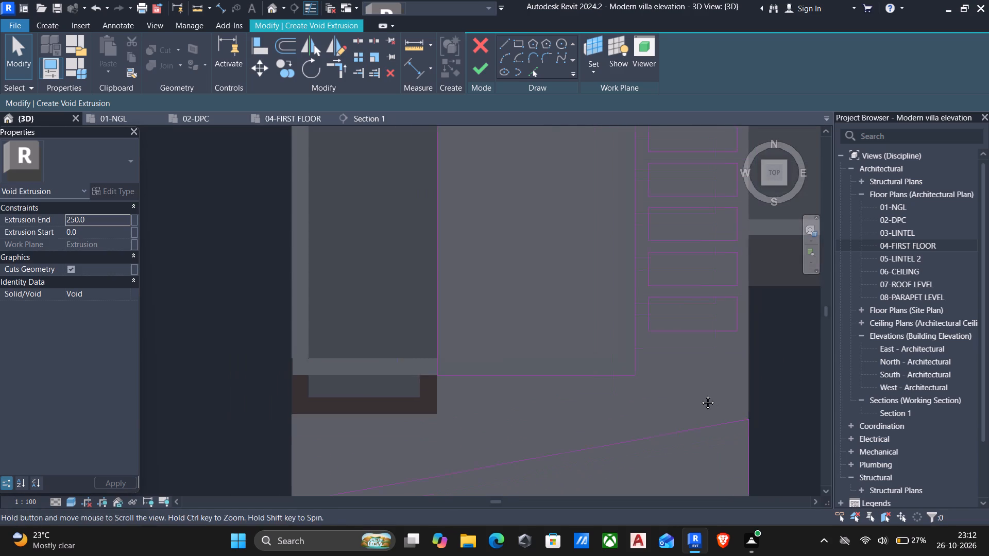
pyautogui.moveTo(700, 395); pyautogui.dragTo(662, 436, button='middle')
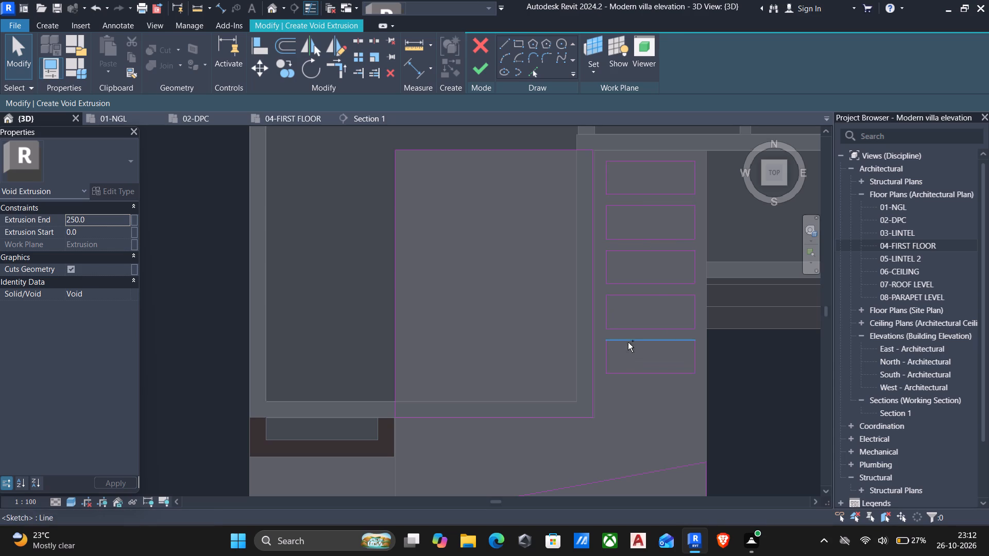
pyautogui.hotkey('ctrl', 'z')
# Delete only the southernmost small rectangle, the one touching the upper end of the sloping line.
pyautogui.scroll(-3, 641, 395)
pyautogui.moveTo(638, 405); pyautogui.dragTo(615, 385, button='middle')
pyautogui.moveTo(579, 361); pyautogui.dragTo(579, 362)
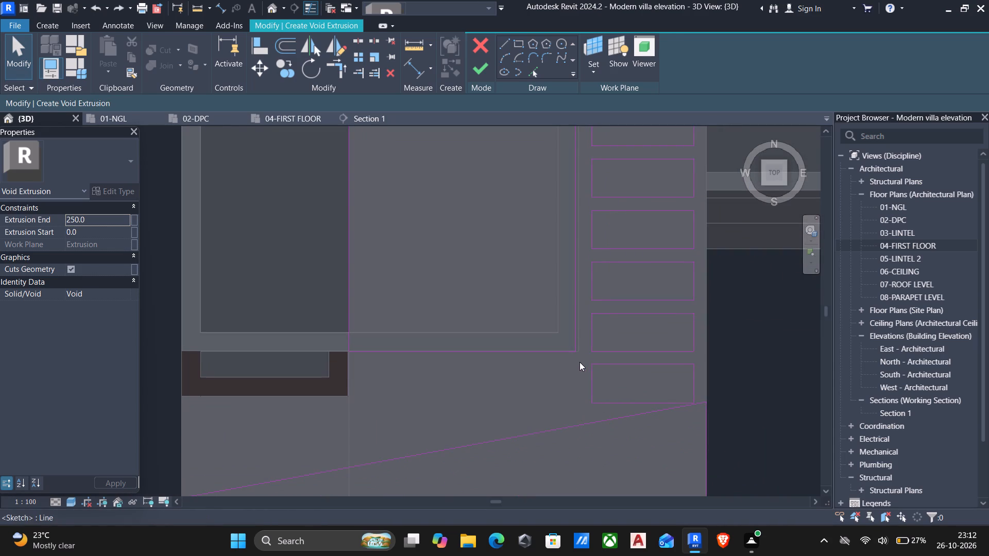
pyautogui.moveTo(579, 362); pyautogui.dragTo(711, 433)
pyautogui.press('Delete')
pyautogui.scroll(-2, 692, 426)
pyautogui.moveTo(688, 429); pyautogui.dragTo(651, 406, button='middle')
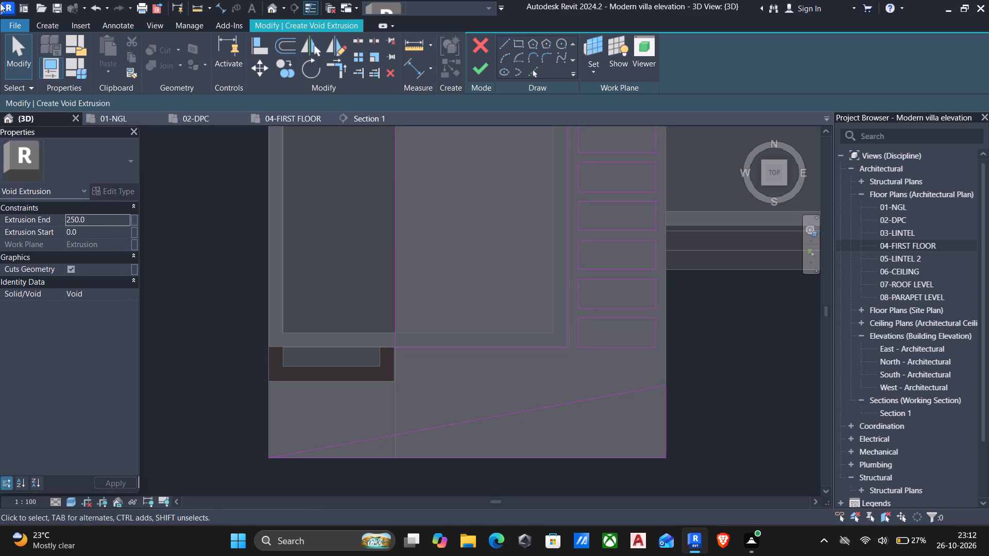
# Set the void's Extrusion End to 100, then finish the sketch and the in-place model.
pyautogui.click(99, 217)
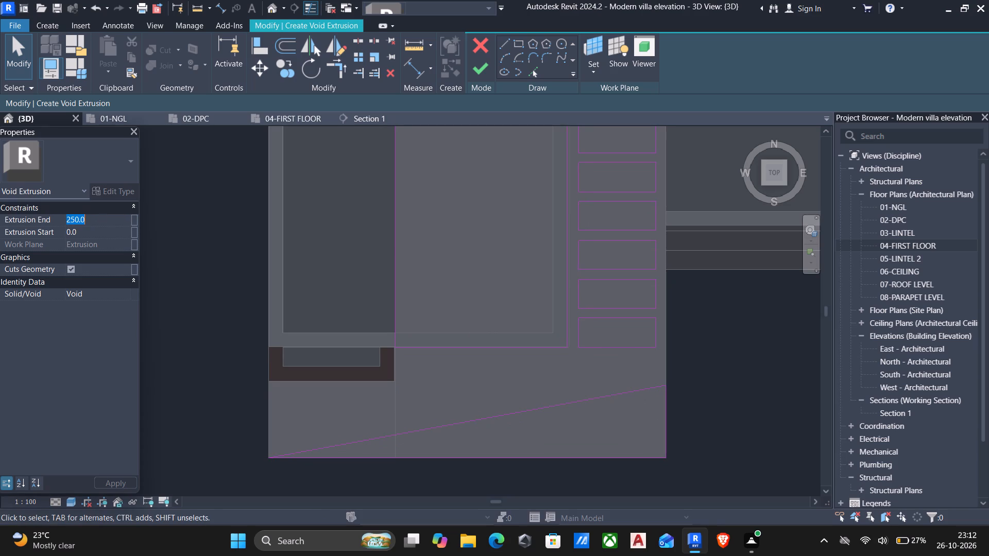
pyautogui.press('1')
pyautogui.press('0')
pyautogui.press('0')
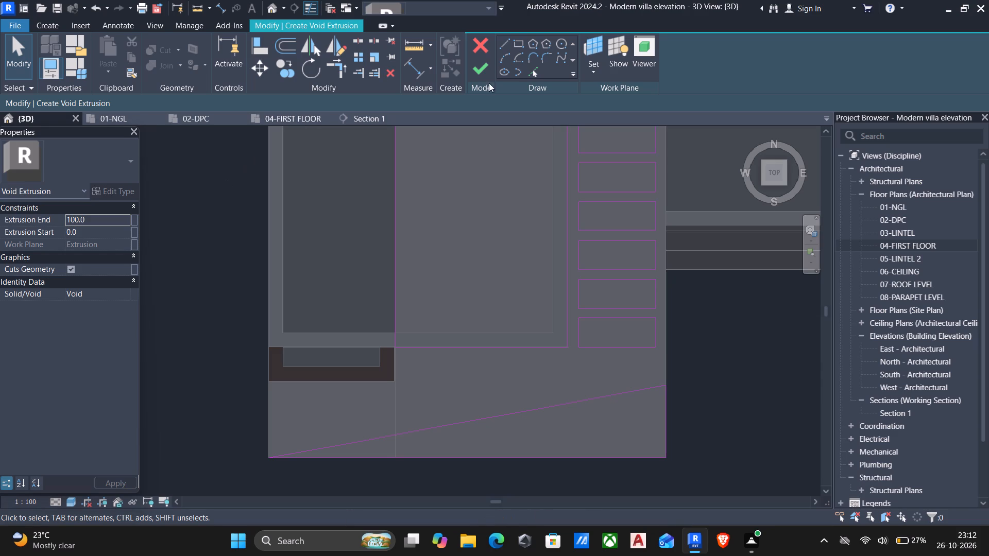
pyautogui.click(477, 70)
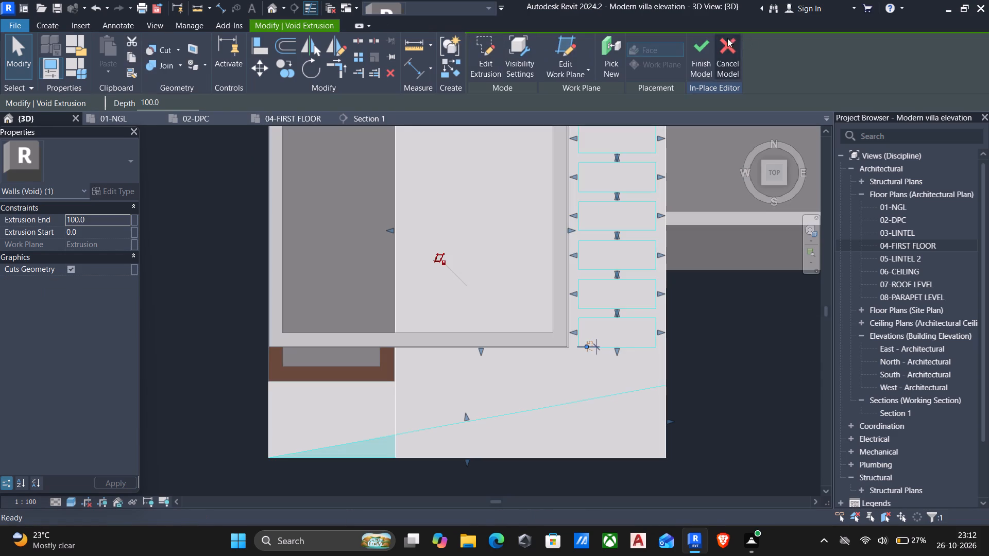
pyautogui.click(707, 47)
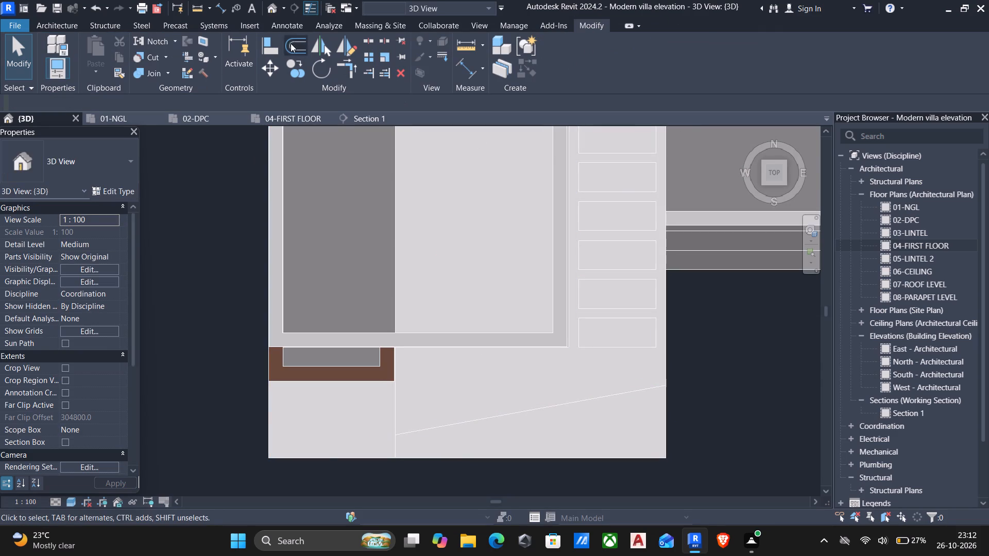
# Reopen the white plaster band for in-place editing and select the void extrusion in its roof slab.
pyautogui.scroll(-4, 518, 244)
pyautogui.scroll(-1, 547, 314)
pyautogui.keyDown('shift'); pyautogui.moveTo(543, 316); pyautogui.dragTo(439, 153, button='middle'); pyautogui.keyUp('shift')
pyautogui.moveTo(450, 254); pyautogui.dragTo(396, 361, button='middle')
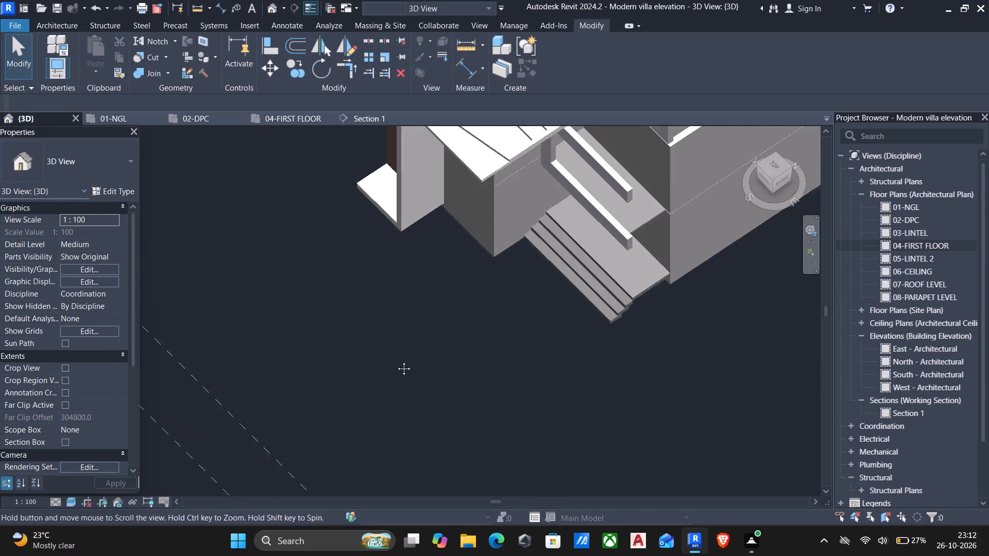
pyautogui.moveTo(396, 361); pyautogui.dragTo(382, 429, button='middle')
pyautogui.scroll(5, 382, 429)
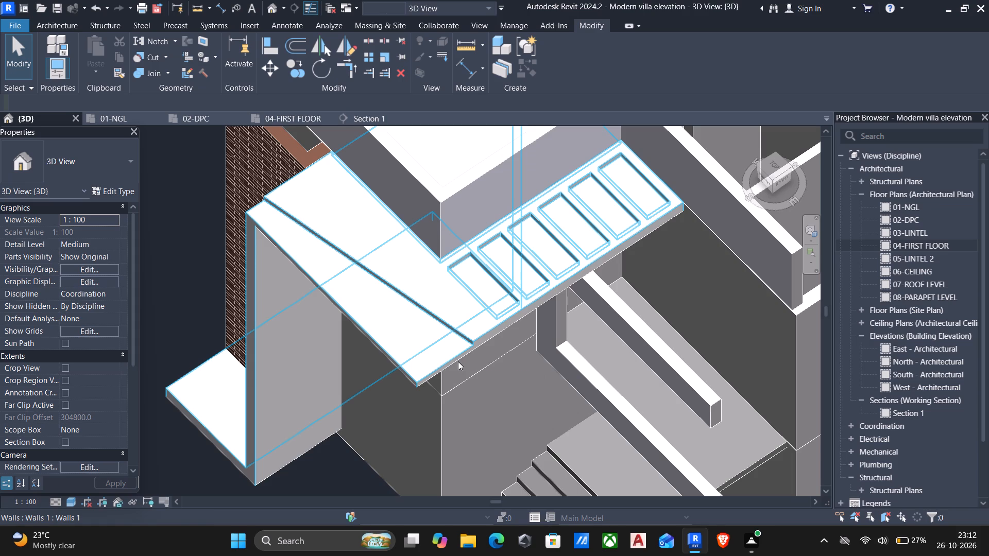
pyautogui.click(500, 292)
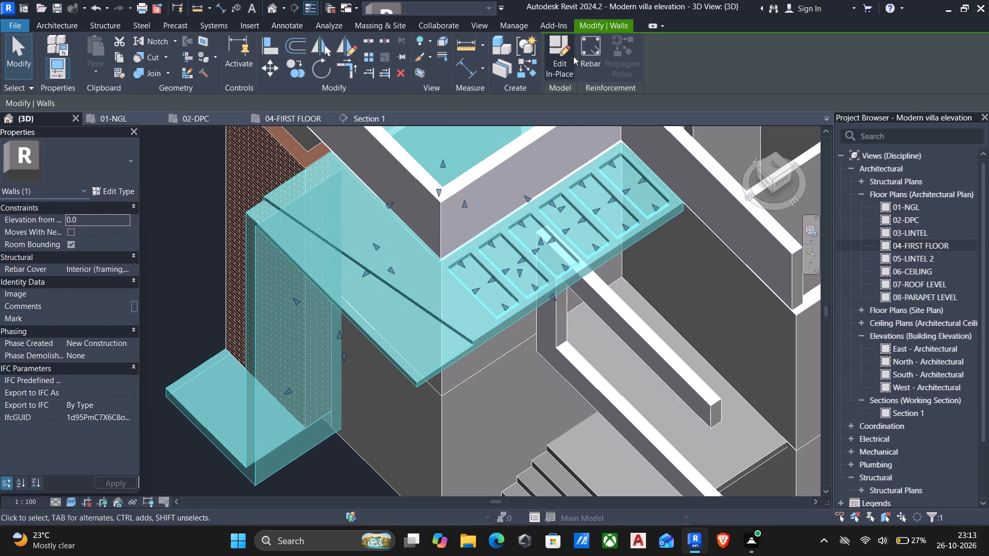
pyautogui.click(561, 60)
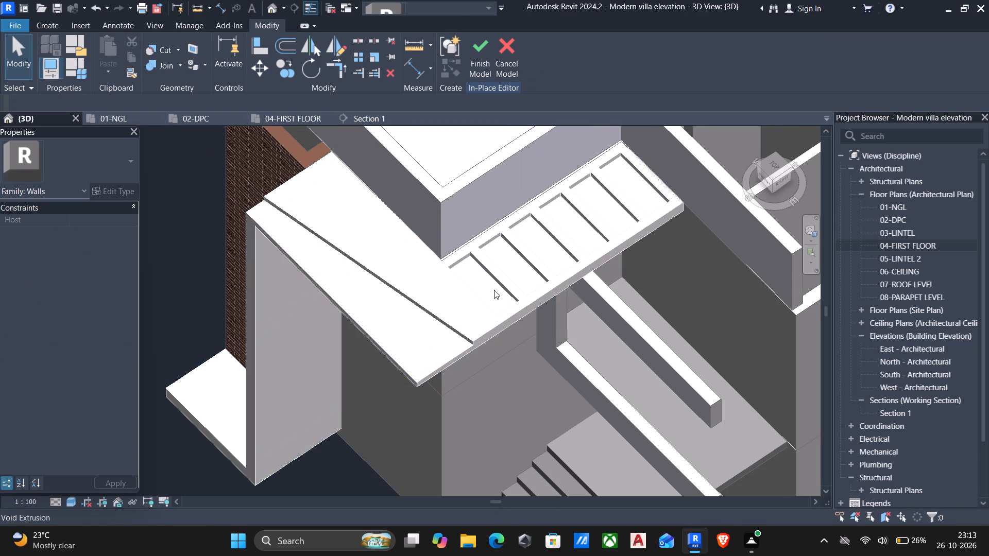
pyautogui.click(497, 286)
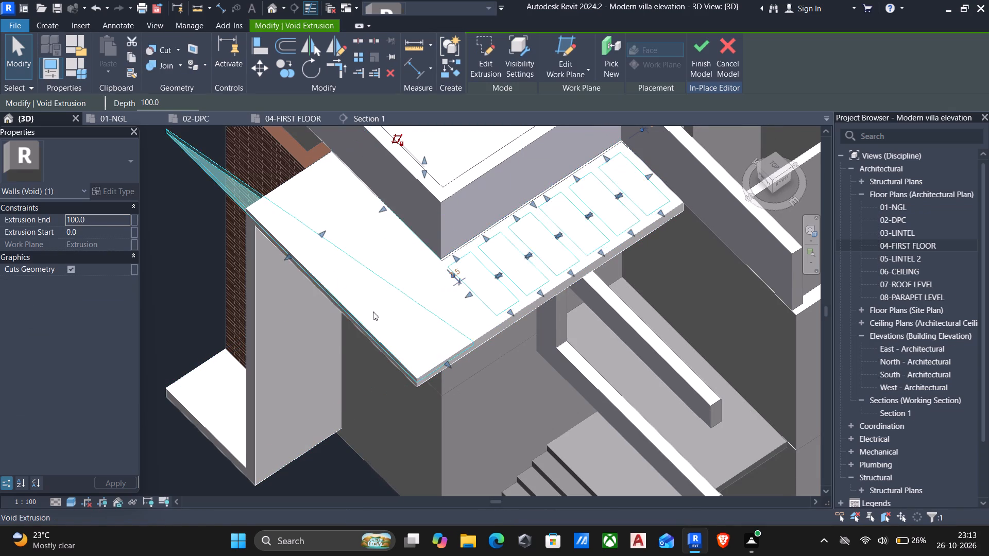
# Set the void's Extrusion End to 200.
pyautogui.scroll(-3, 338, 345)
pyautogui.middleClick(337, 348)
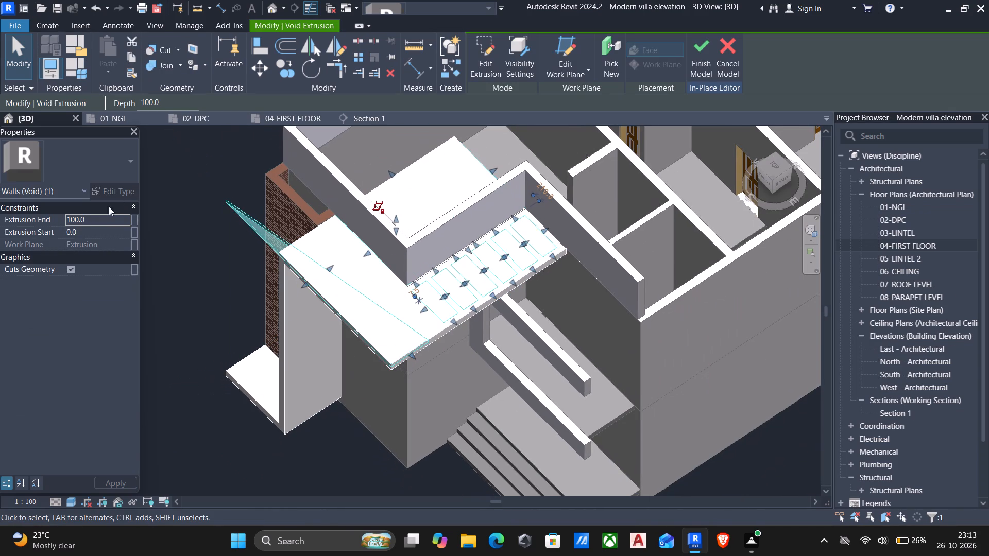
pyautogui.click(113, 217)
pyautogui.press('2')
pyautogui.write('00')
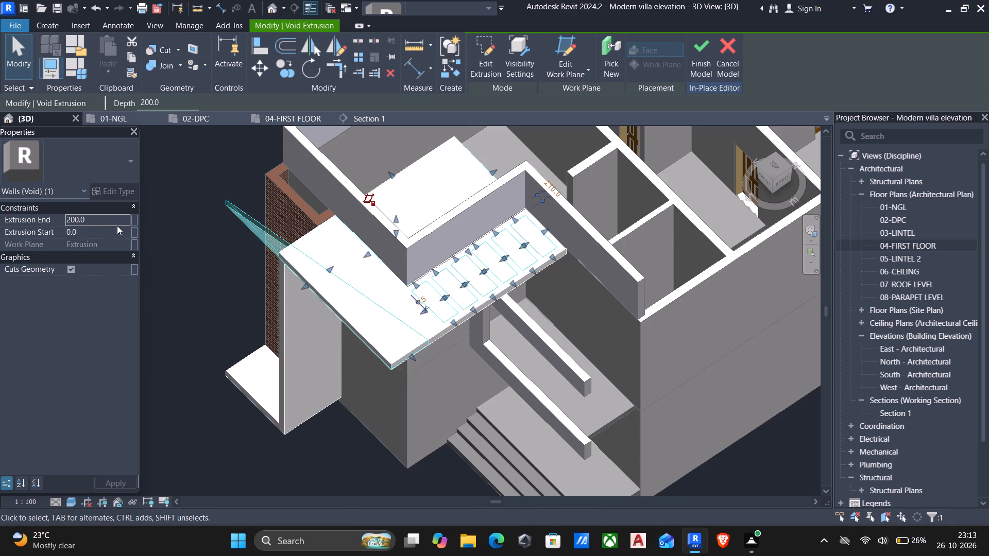
# Set the void's Extrusion End to 500 and finish the in-place model.
pyautogui.click(109, 222)
pyautogui.write('500')
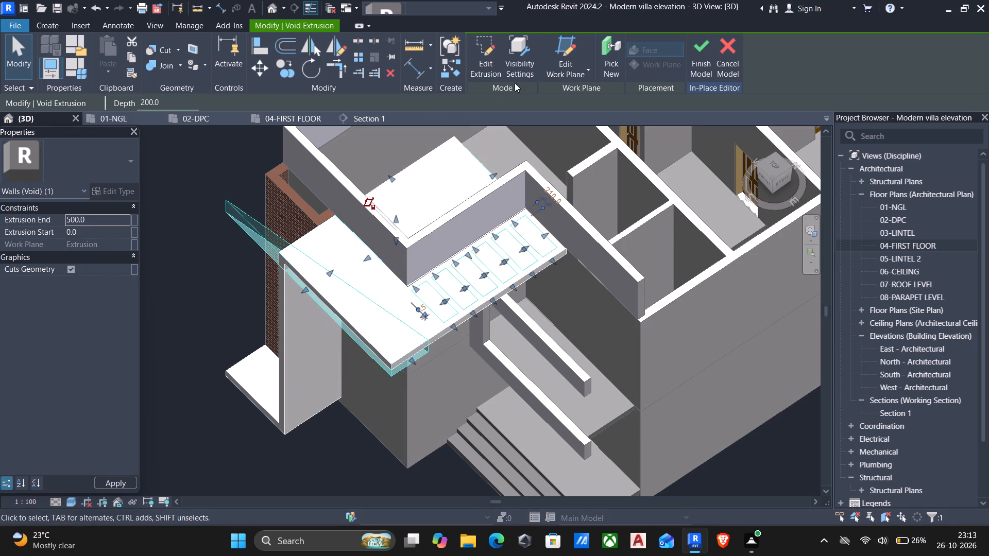
pyautogui.click(695, 50)
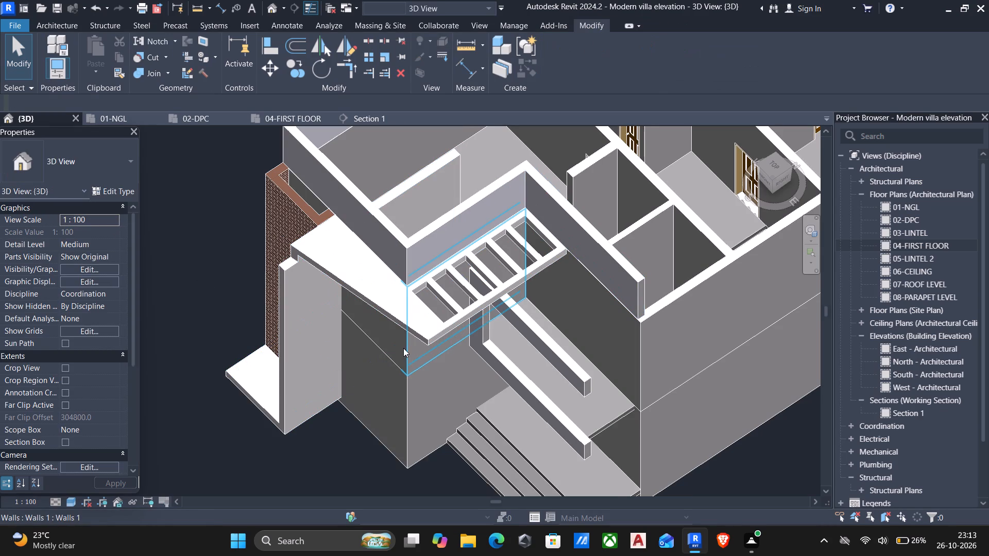
# Reopen the white plaster band for in-place editing and open the sketch of its roof slab's void extrusion.
pyautogui.press('Escape')
pyautogui.scroll(-3, 407, 355)
pyautogui.moveTo(410, 370); pyautogui.dragTo(398, 300, button='middle')
pyautogui.keyDown('shift'); pyautogui.moveTo(380, 366); pyautogui.dragTo(368, 297, button='middle'); pyautogui.keyUp('shift')
pyautogui.moveTo(417, 385); pyautogui.dragTo(438, 271, button='middle')
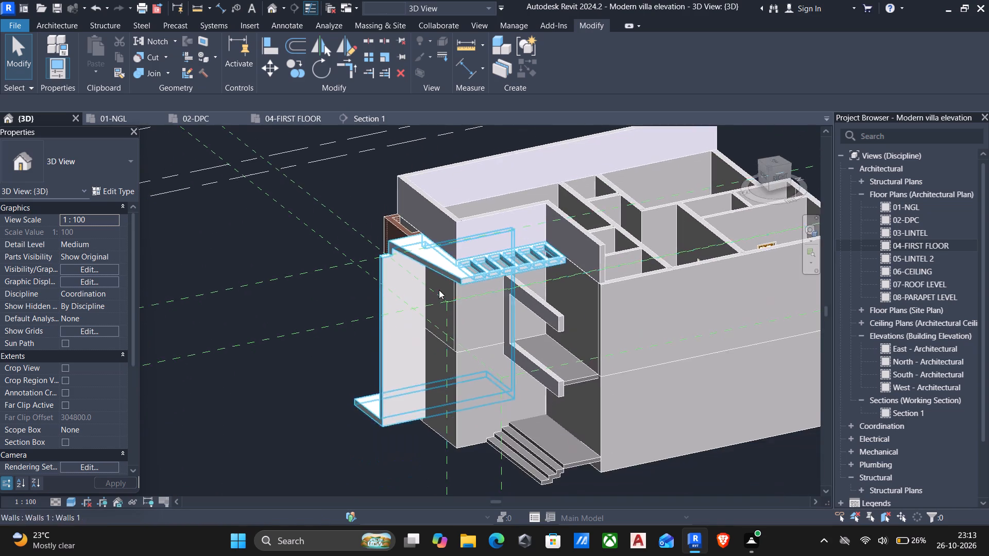
pyautogui.keyDown('shift'); pyautogui.moveTo(439, 292); pyautogui.dragTo(480, 182, button='middle'); pyautogui.keyUp('shift')
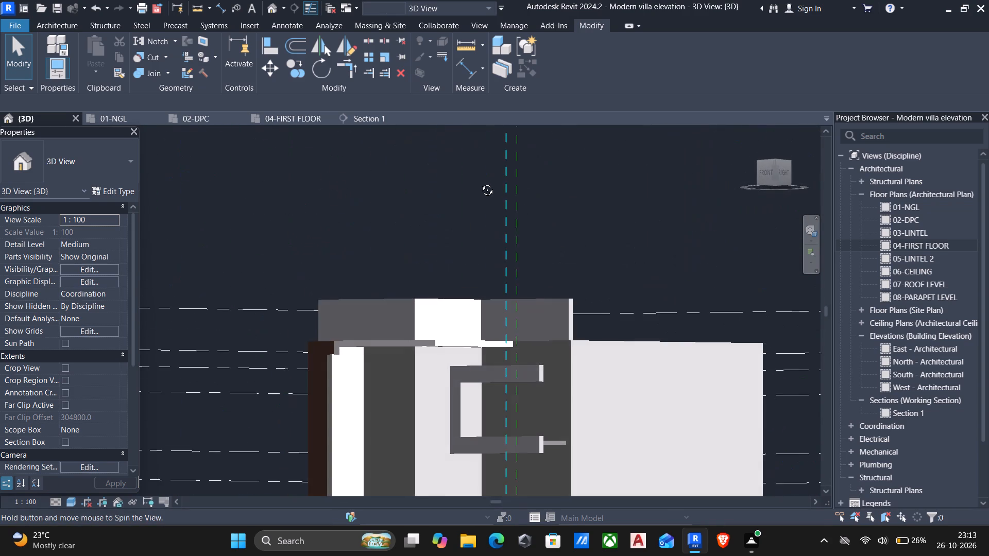
pyautogui.keyDown('shift'); pyautogui.moveTo(480, 182); pyautogui.dragTo(454, 353, button='middle'); pyautogui.keyUp('shift')
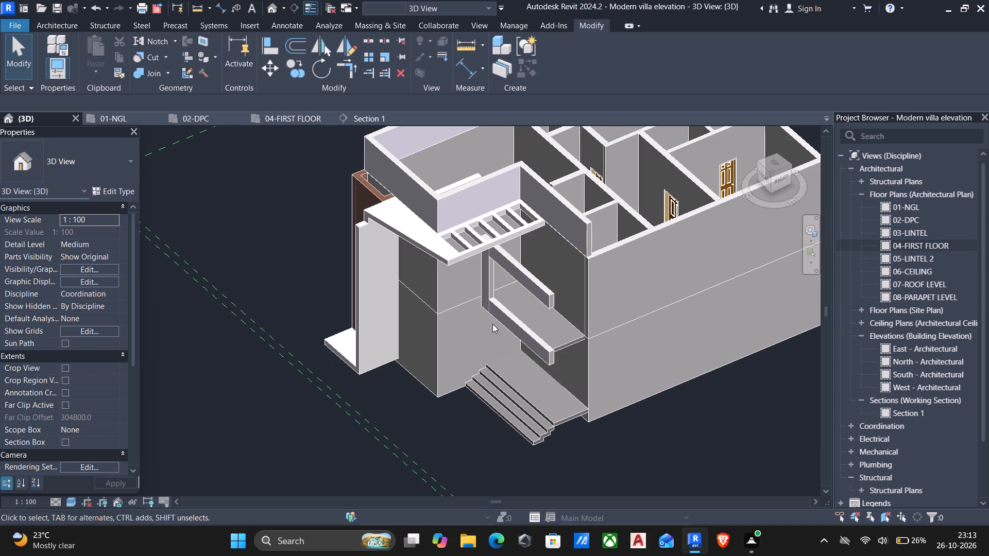
pyautogui.click(357, 231)
pyautogui.scroll(4, 360, 229)
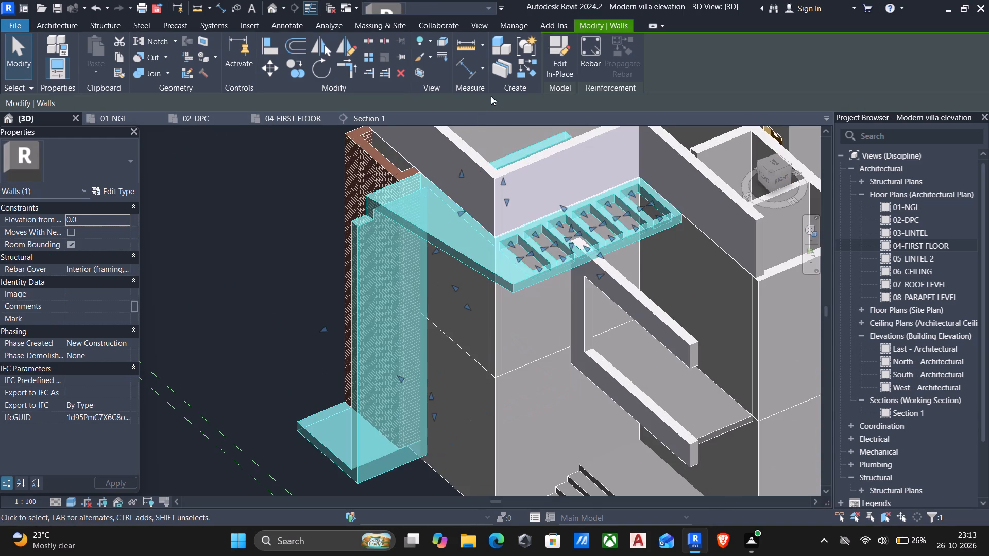
pyautogui.click(556, 48)
pyautogui.scroll(3, 394, 212)
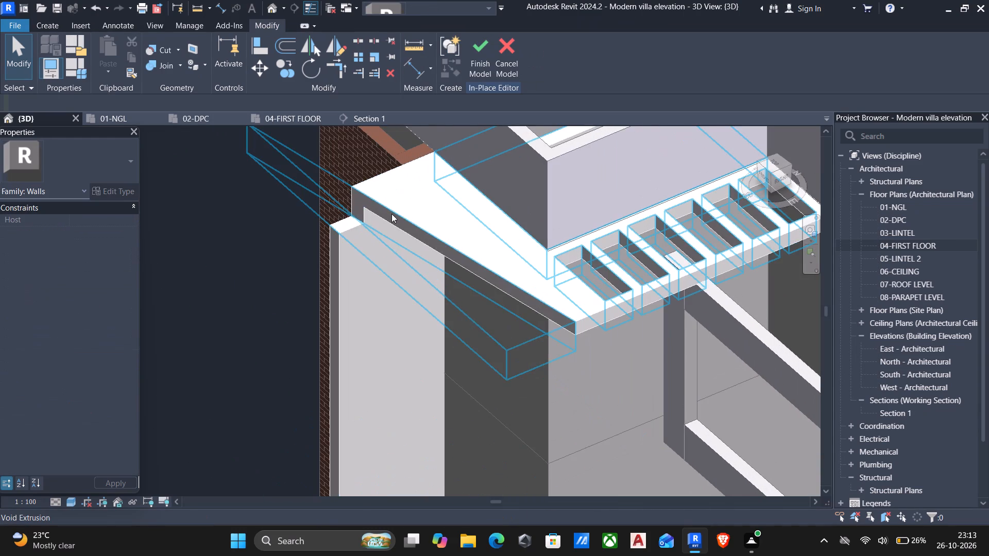
pyautogui.click(391, 214)
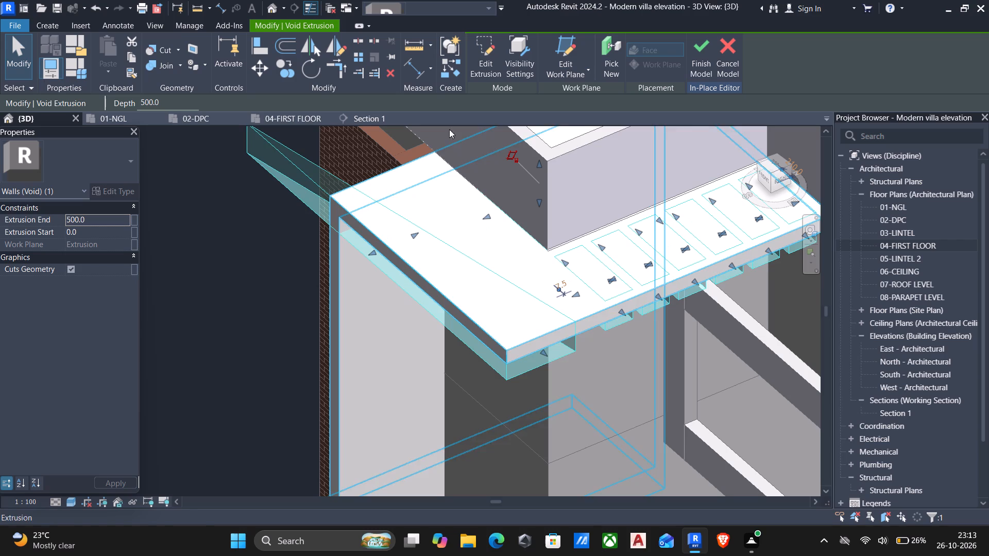
pyautogui.click(486, 61)
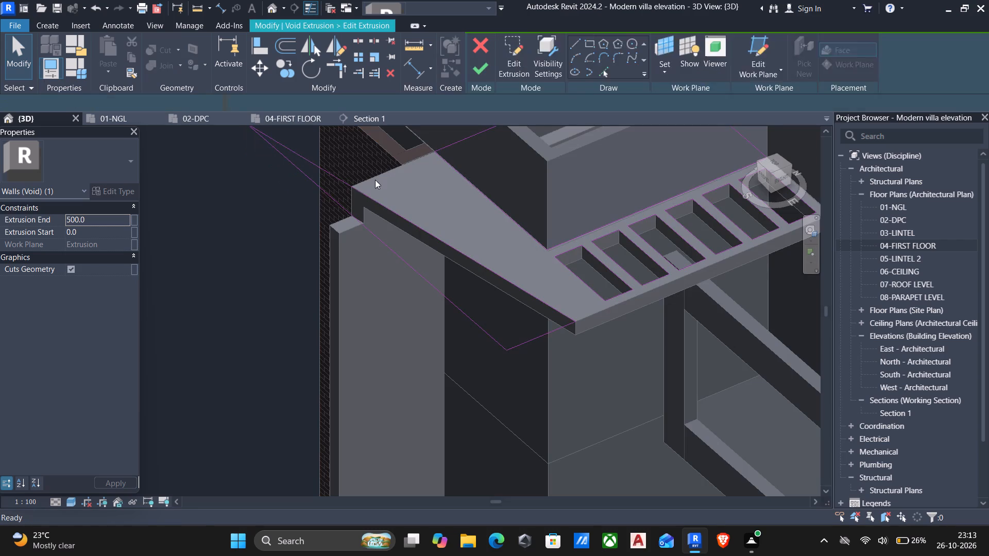
# Delete the angled line of the void sketch along the roof slab's south side.
pyautogui.scroll(-5, 359, 204)
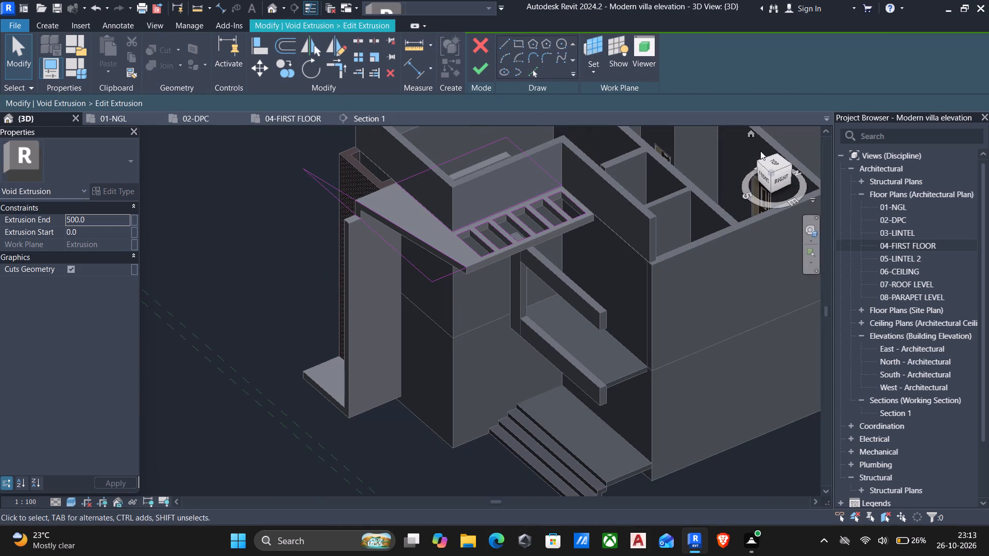
pyautogui.click(770, 163)
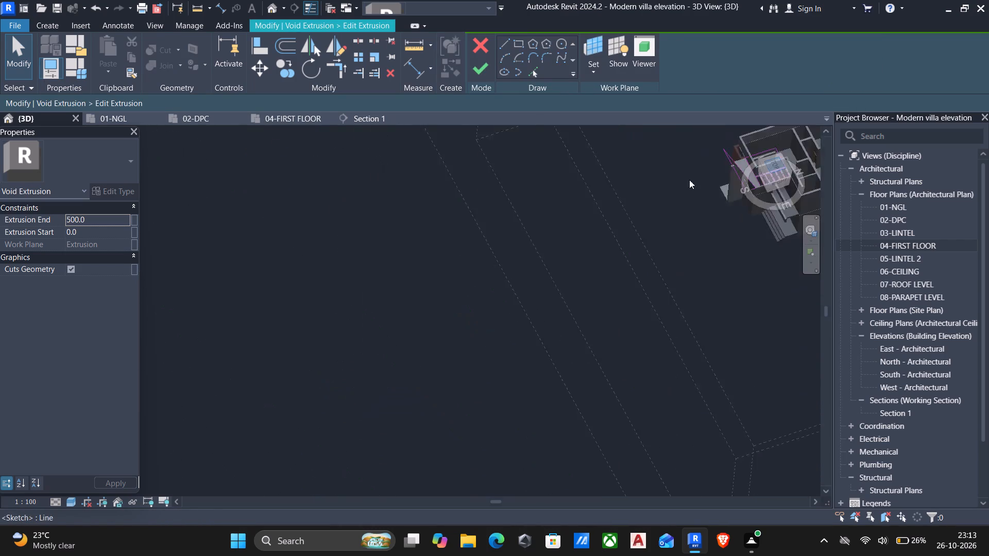
pyautogui.scroll(5, 438, 290)
pyautogui.scroll(9, 360, 221)
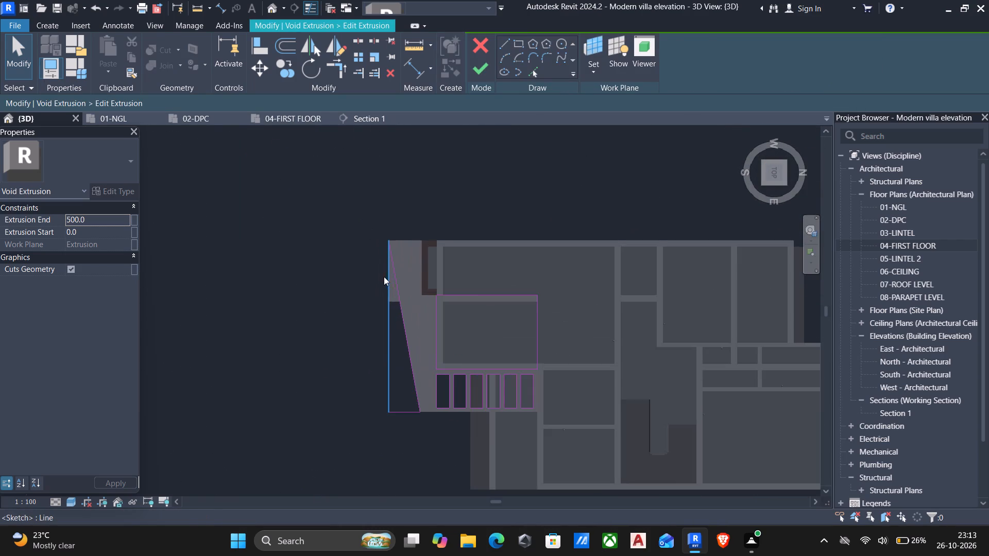
pyautogui.scroll(8, 384, 276)
pyautogui.scroll(-5, 412, 321)
pyautogui.moveTo(411, 331); pyautogui.dragTo(424, 255, button='middle')
pyautogui.scroll(4, 427, 260)
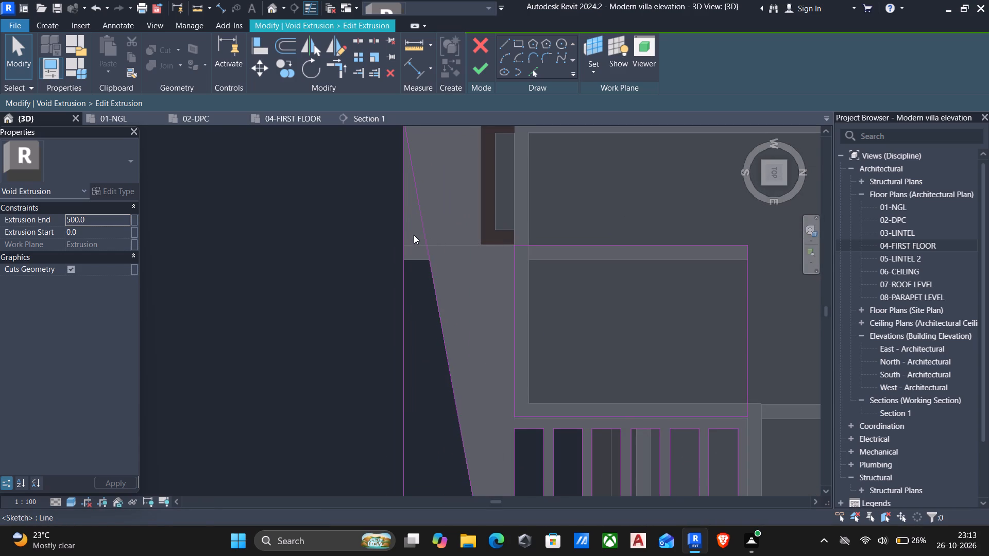
pyautogui.scroll(-4, 429, 275)
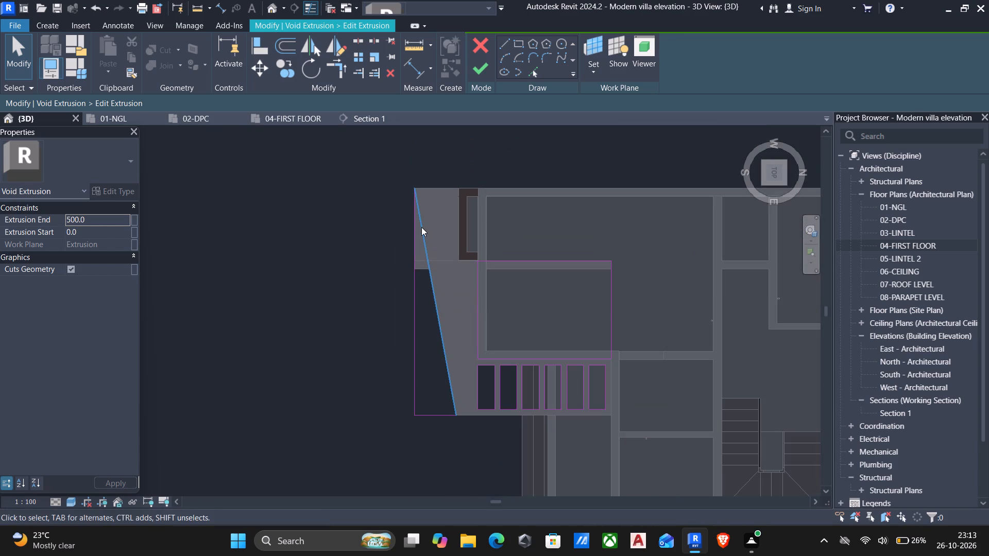
pyautogui.click(421, 227)
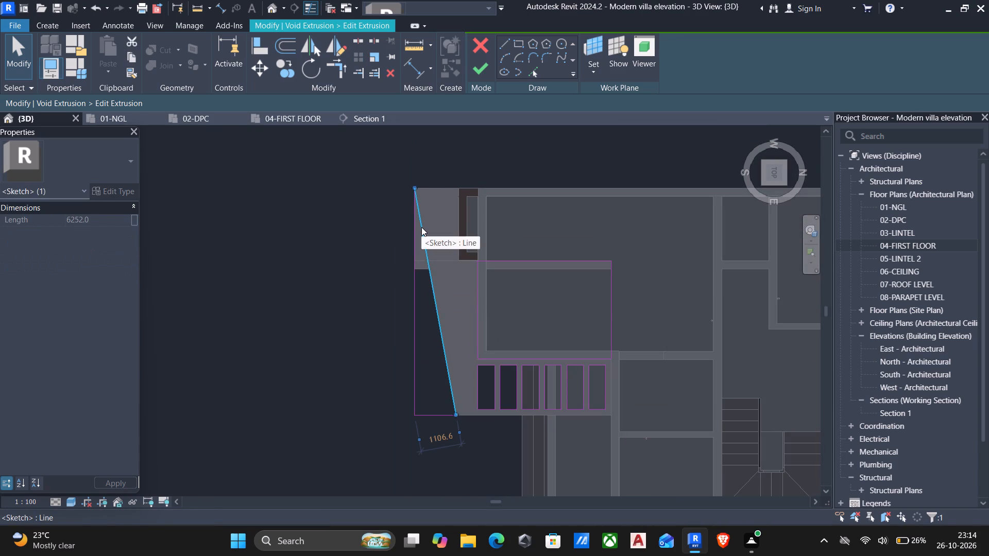
pyautogui.press('Delete')
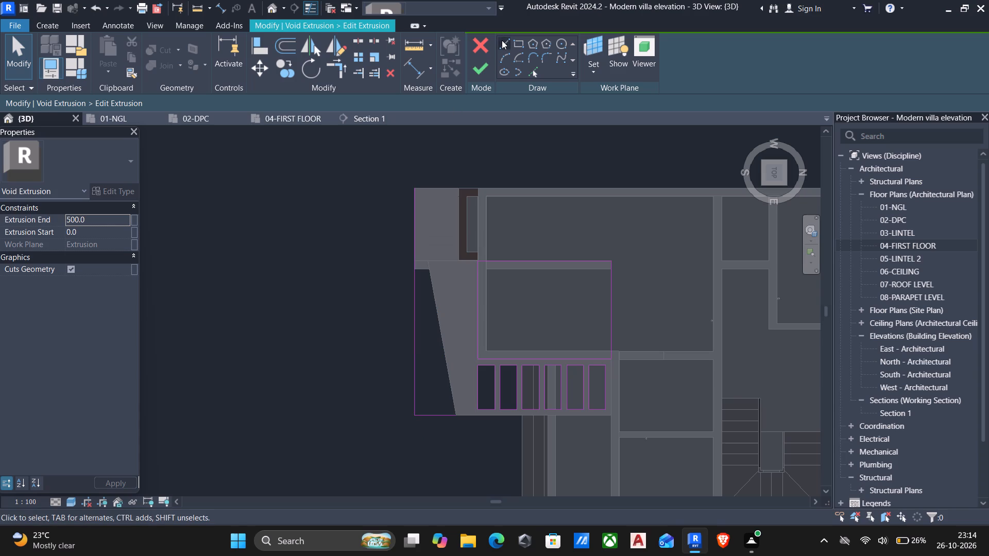
# Draw a new angled line from the old line's east end to the south edge line, level with the brick wall's end face, and try finishing the sketch.
pyautogui.click(502, 40)
pyautogui.click(457, 411)
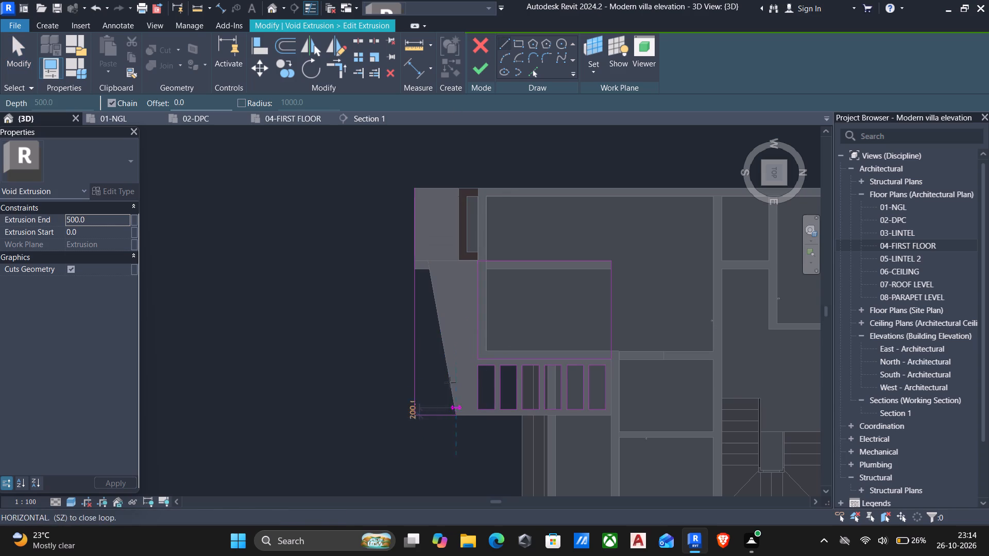
pyautogui.scroll(5, 413, 272)
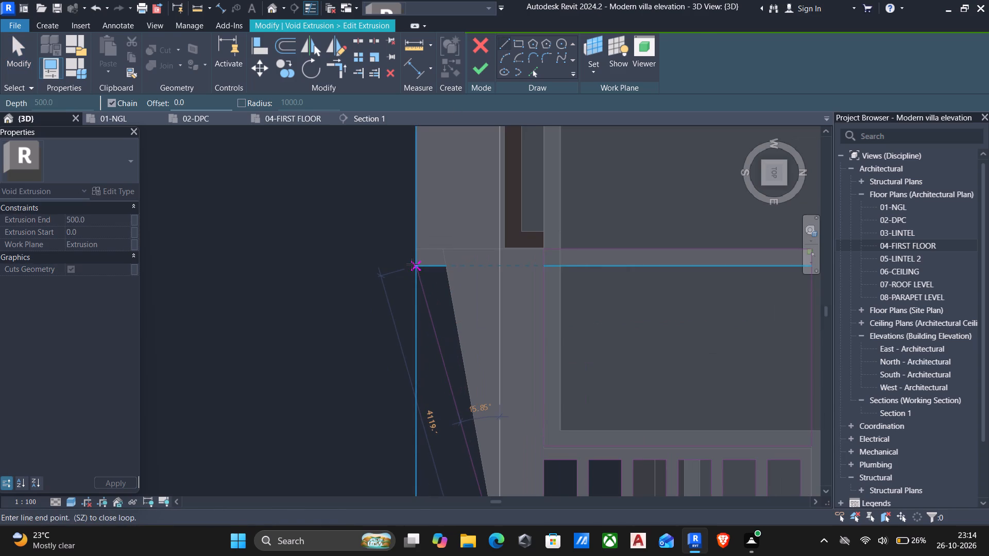
pyautogui.scroll(4, 414, 264)
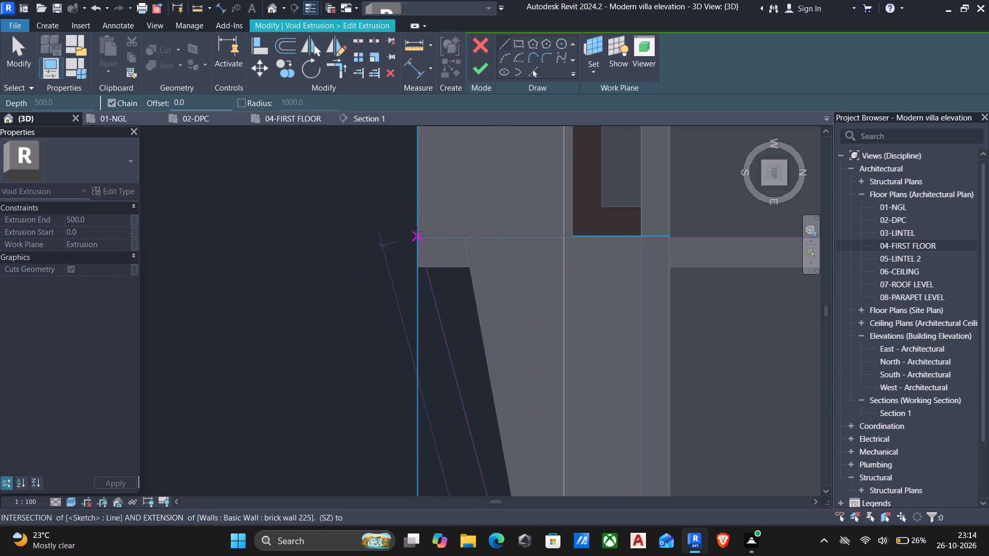
pyautogui.click(417, 232)
pyautogui.click(482, 60)
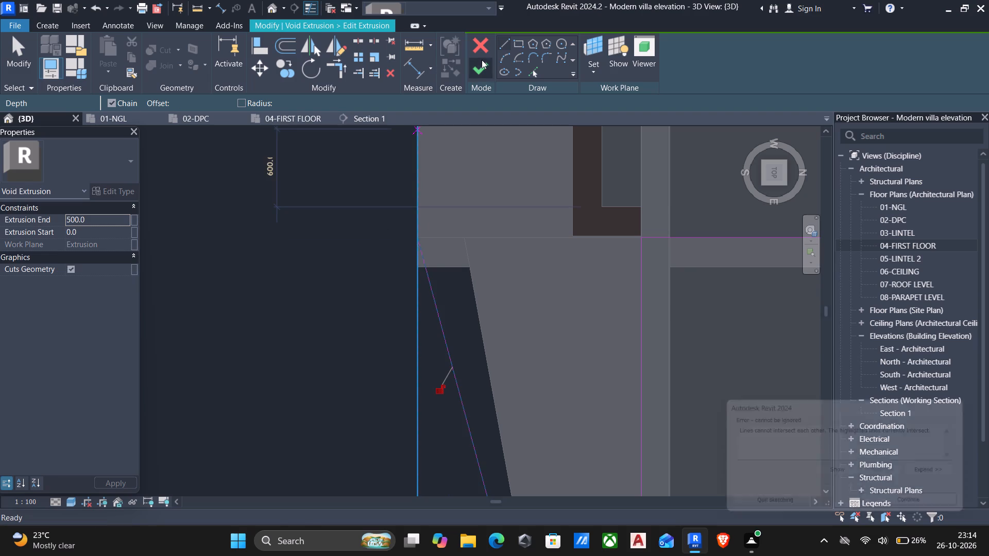
pyautogui.scroll(-4, 440, 290)
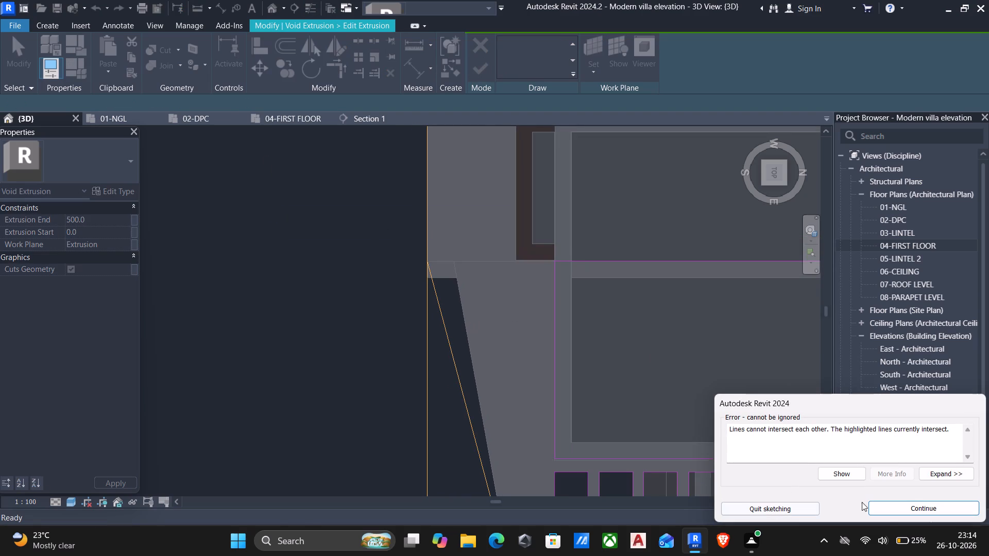
pyautogui.click(913, 508)
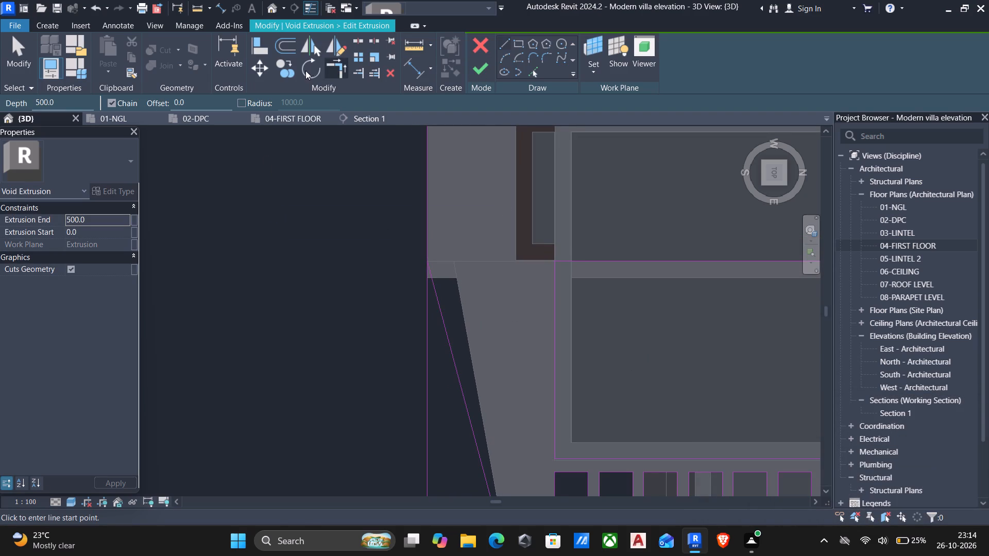
# Trim the south edge line to a corner with the new angled line, then finish the sketch and the in-place model.
pyautogui.click(330, 67)
pyautogui.click(423, 310)
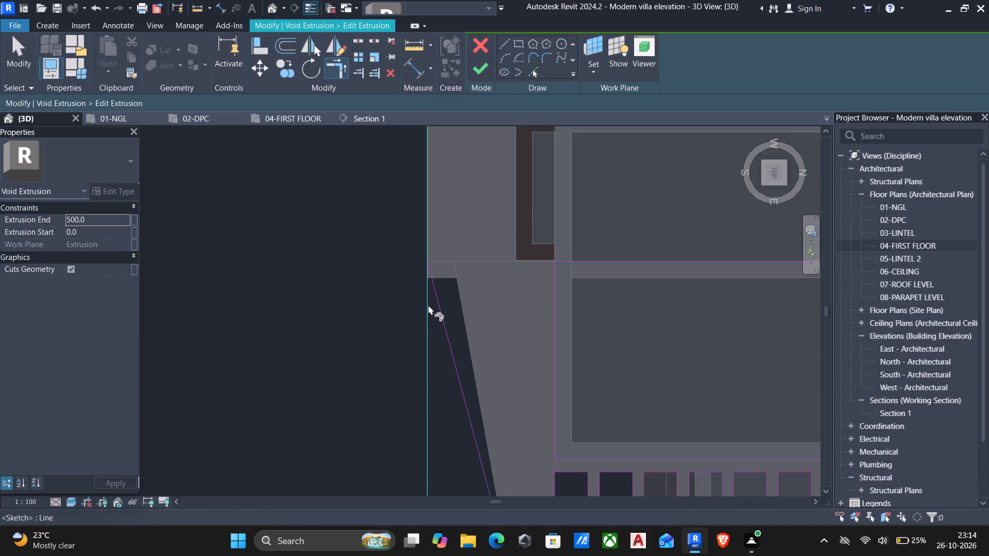
pyautogui.click(434, 301)
pyautogui.click(485, 76)
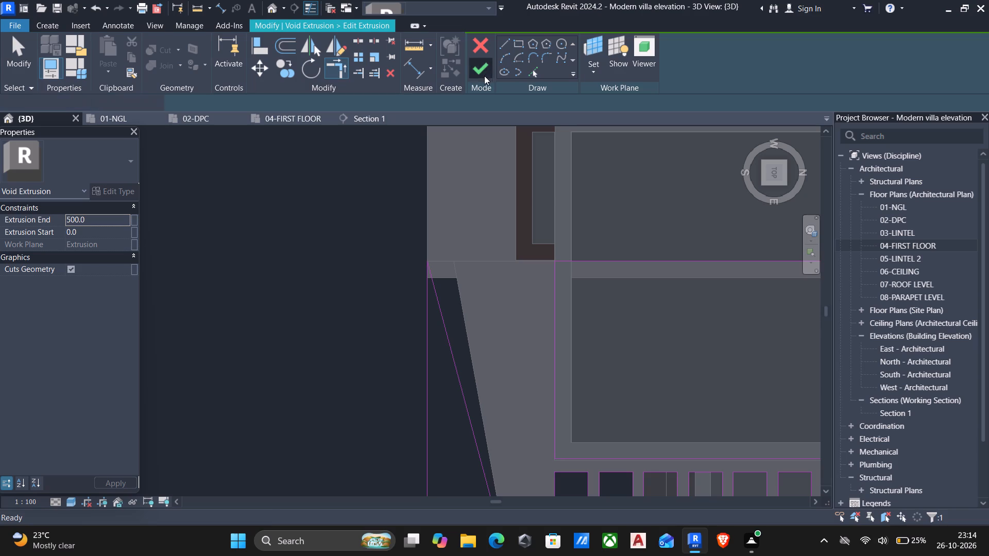
pyautogui.scroll(-3, 606, 237)
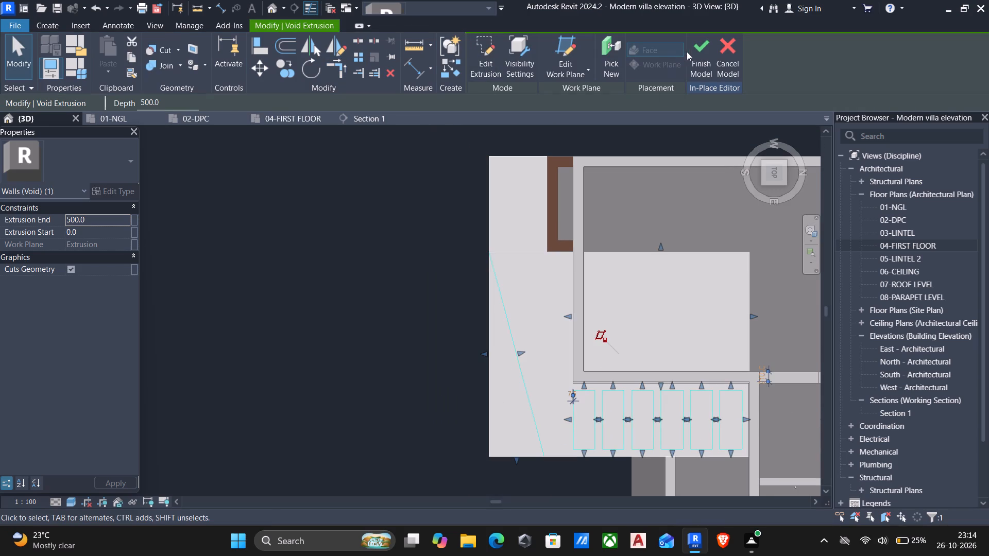
pyautogui.click(696, 49)
# Reopen the white plaster band for in-place editing and open the void extrusion's sketch again.
pyautogui.scroll(-2, 501, 328)
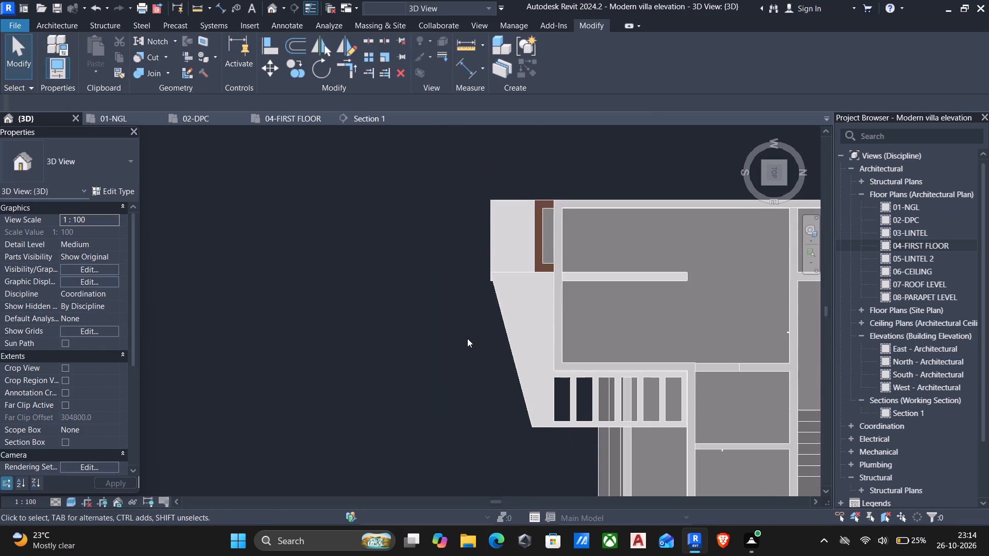
pyautogui.scroll(-2, 469, 337)
pyautogui.keyDown('shift'); pyautogui.moveTo(471, 336); pyautogui.dragTo(559, 155, button='middle'); pyautogui.keyUp('shift')
pyautogui.moveTo(499, 380); pyautogui.dragTo(562, 83, button='middle')
pyautogui.scroll(5, 435, 378)
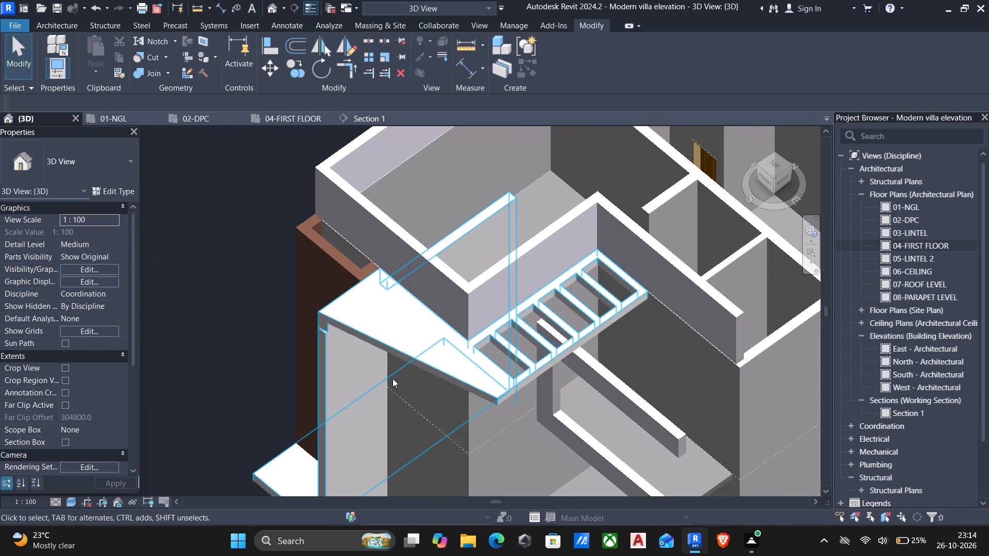
pyautogui.scroll(6, 423, 345)
pyautogui.moveTo(358, 375); pyautogui.dragTo(517, 319, button='middle')
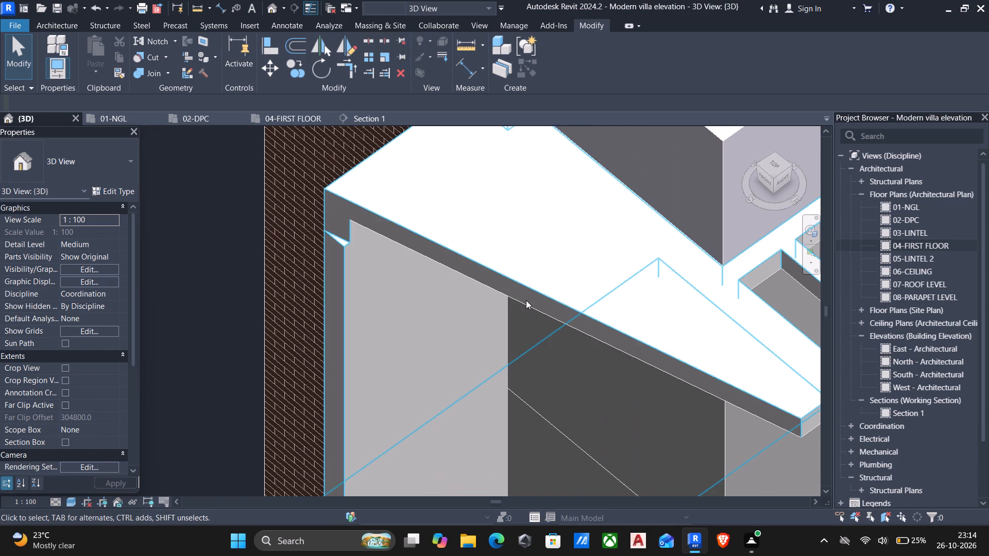
pyautogui.click(377, 216)
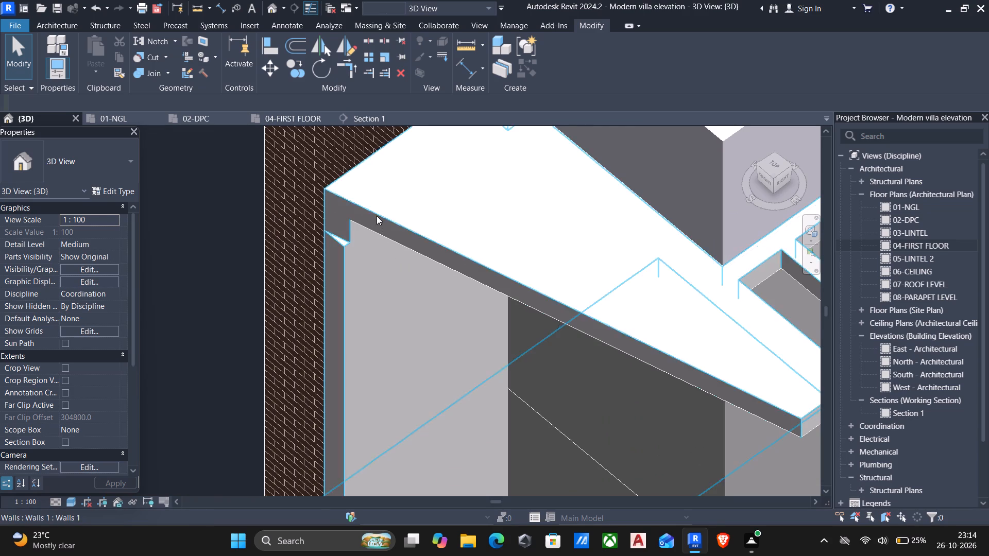
pyautogui.click(549, 53)
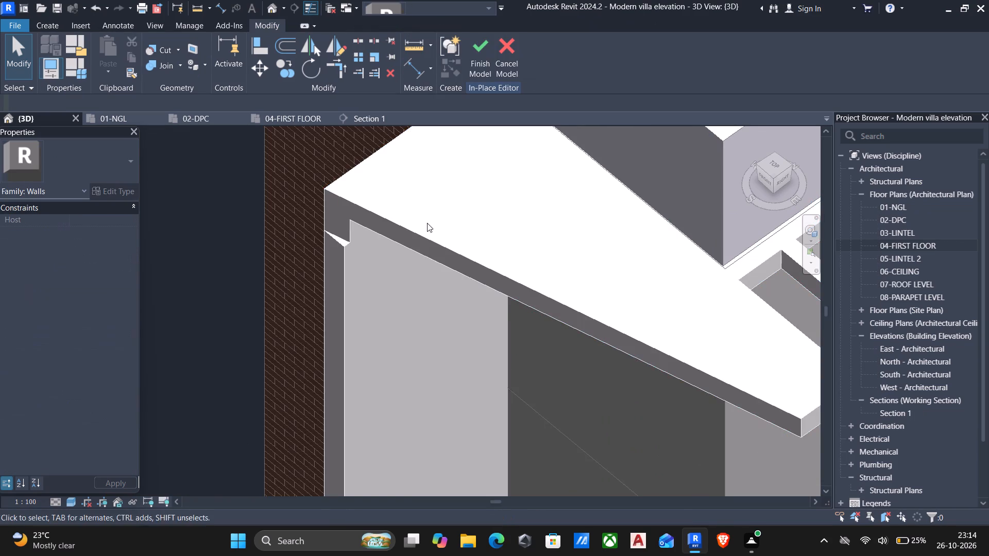
pyautogui.scroll(-5, 427, 223)
pyautogui.click(433, 238)
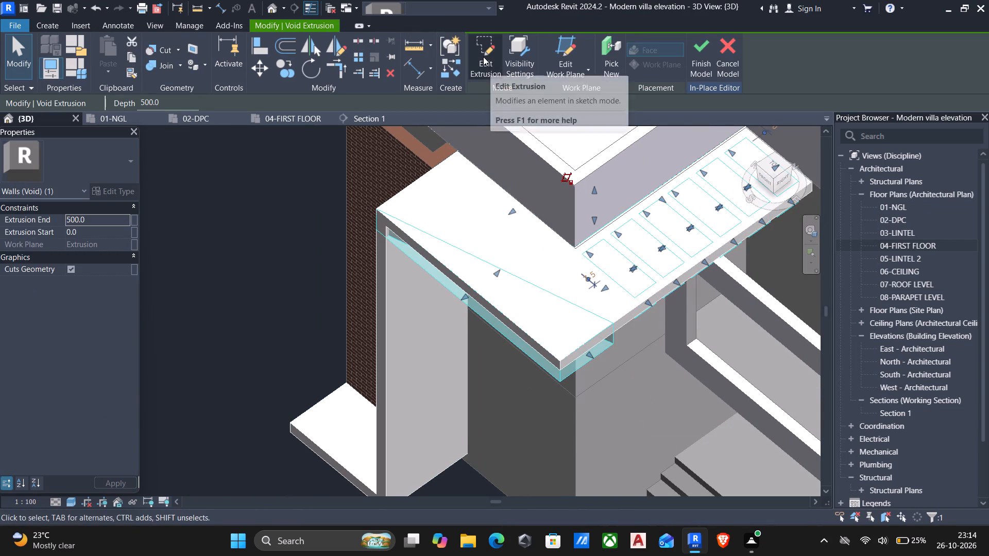
pyautogui.click(483, 57)
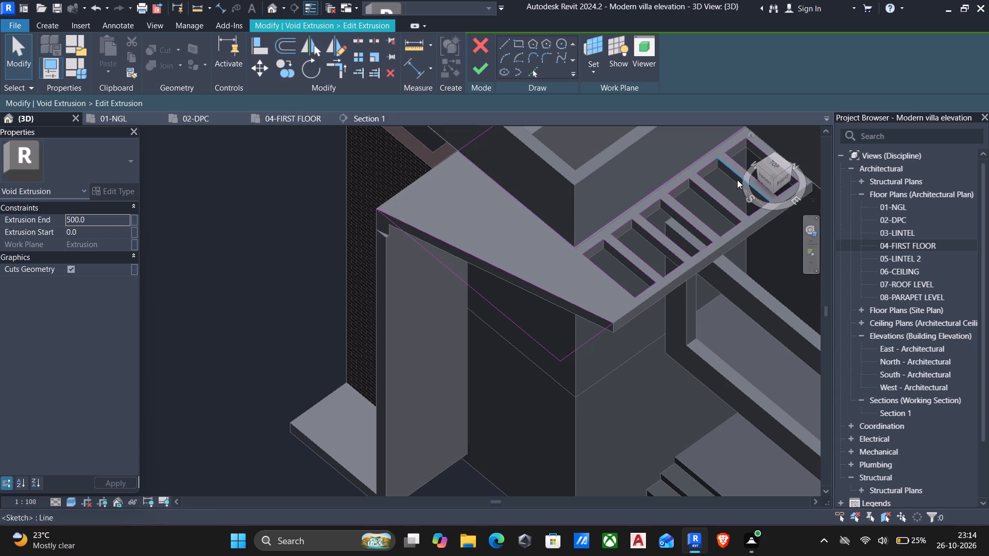
# Move the west end of the void sketch's angled line east along the south edge to the vertical slab's face, making it about 4119 mm long.
pyautogui.scroll(-4, 456, 292)
pyautogui.moveTo(450, 305); pyautogui.dragTo(581, 377, button='middle')
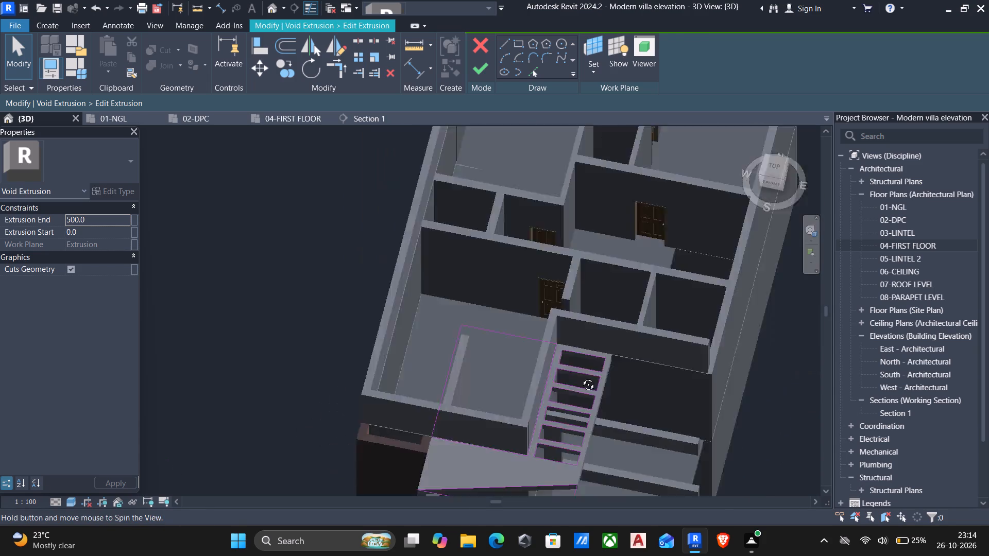
pyautogui.moveTo(581, 377); pyautogui.dragTo(638, 393, button='middle')
pyautogui.moveTo(634, 392); pyautogui.dragTo(548, 178, button='middle')
pyautogui.keyDown('shift'); pyautogui.moveTo(574, 279); pyautogui.dragTo(463, 347, button='middle'); pyautogui.keyUp('shift')
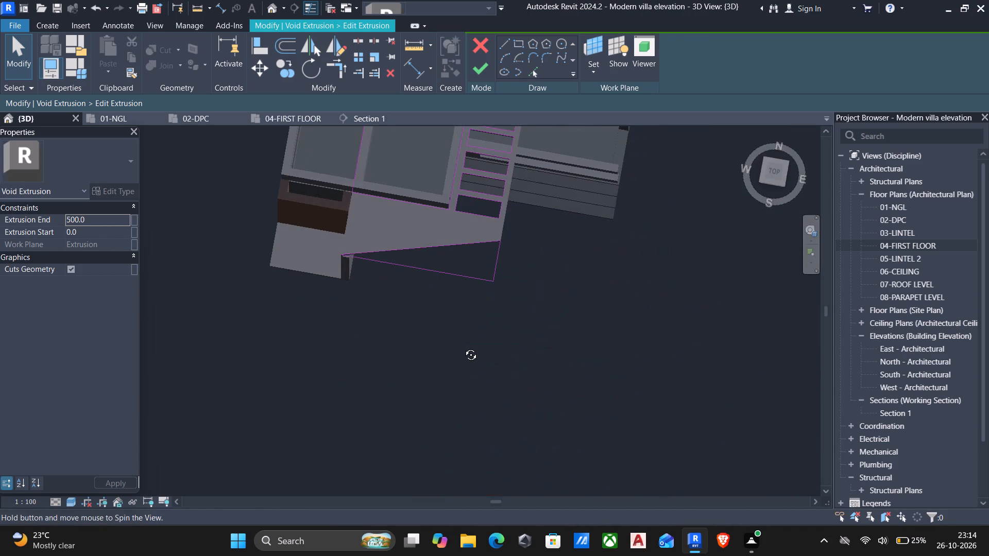
pyautogui.keyDown('shift'); pyautogui.moveTo(463, 347); pyautogui.dragTo(468, 368, button='middle'); pyautogui.keyUp('shift')
pyautogui.click(773, 173)
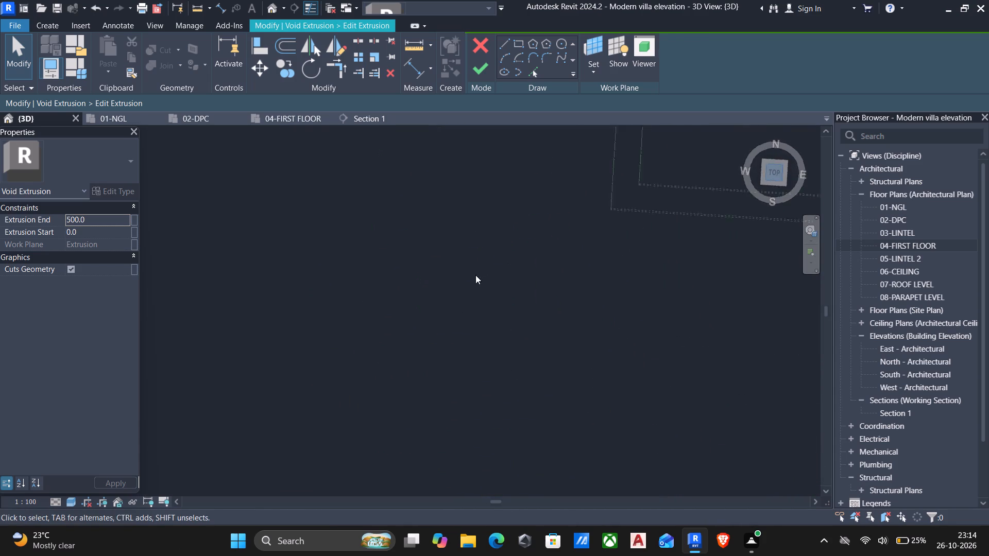
pyautogui.scroll(5, 452, 317)
pyautogui.scroll(5, 259, 403)
pyautogui.scroll(11, 354, 299)
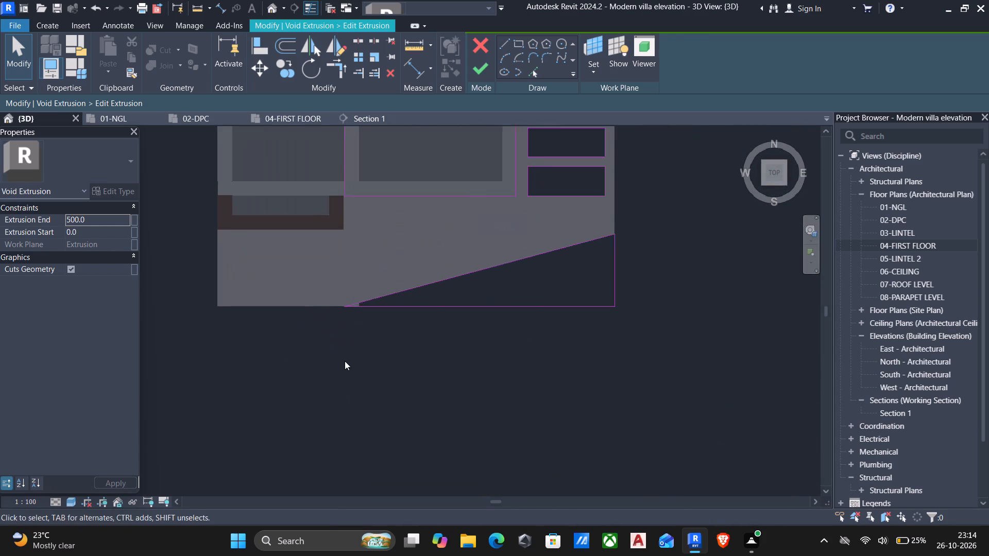
pyautogui.scroll(11, 342, 340)
pyautogui.scroll(6, 384, 273)
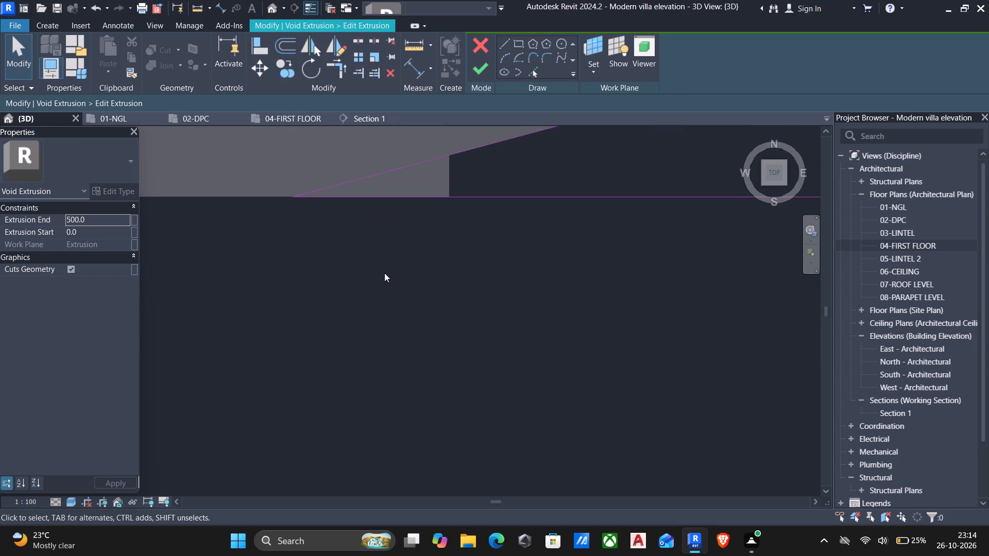
pyautogui.scroll(-6, 370, 304)
pyautogui.moveTo(373, 293); pyautogui.dragTo(356, 338, button='middle')
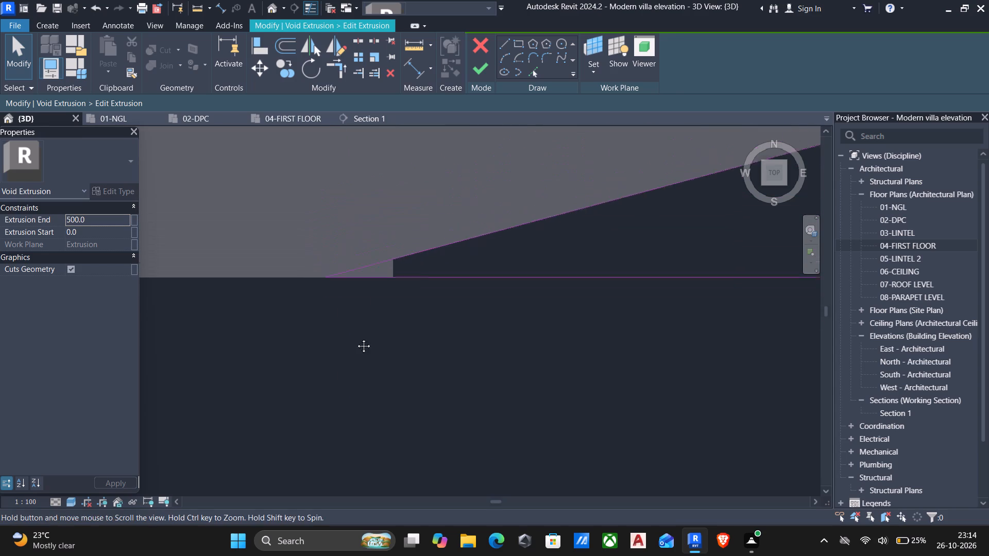
pyautogui.moveTo(356, 338); pyautogui.dragTo(351, 373, button='middle')
pyautogui.scroll(1, 351, 373)
pyautogui.scroll(-6, 353, 359)
pyautogui.scroll(-6, 407, 327)
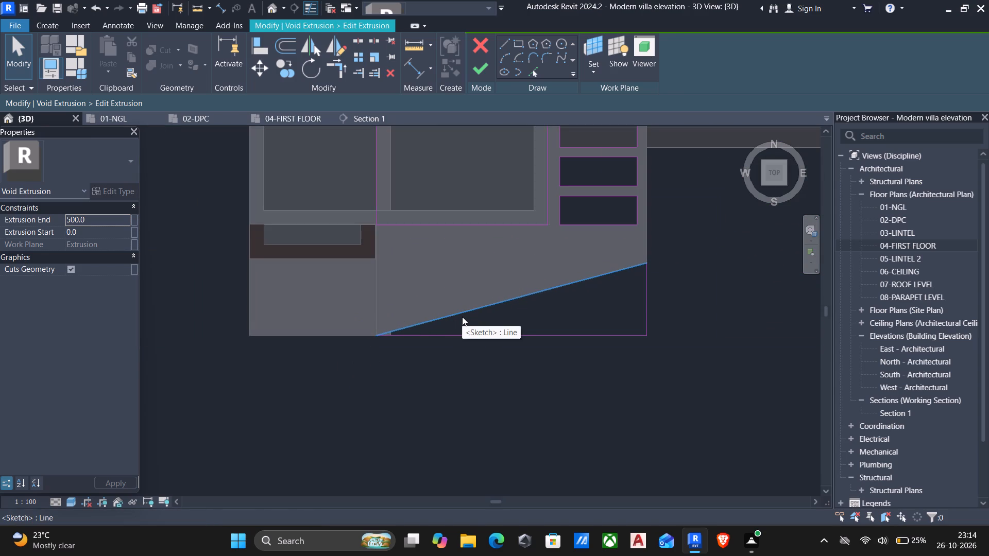
pyautogui.click(462, 317)
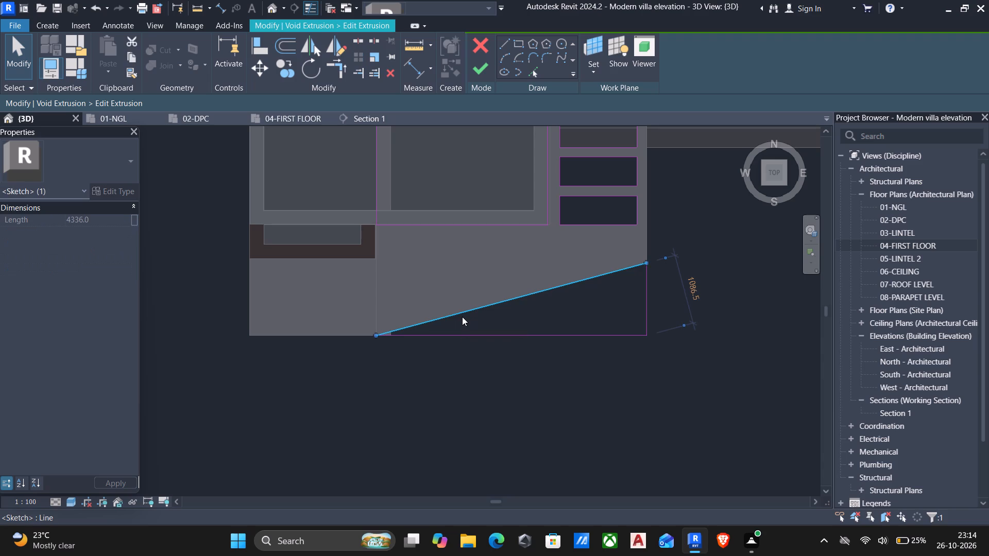
pyautogui.scroll(6, 374, 338)
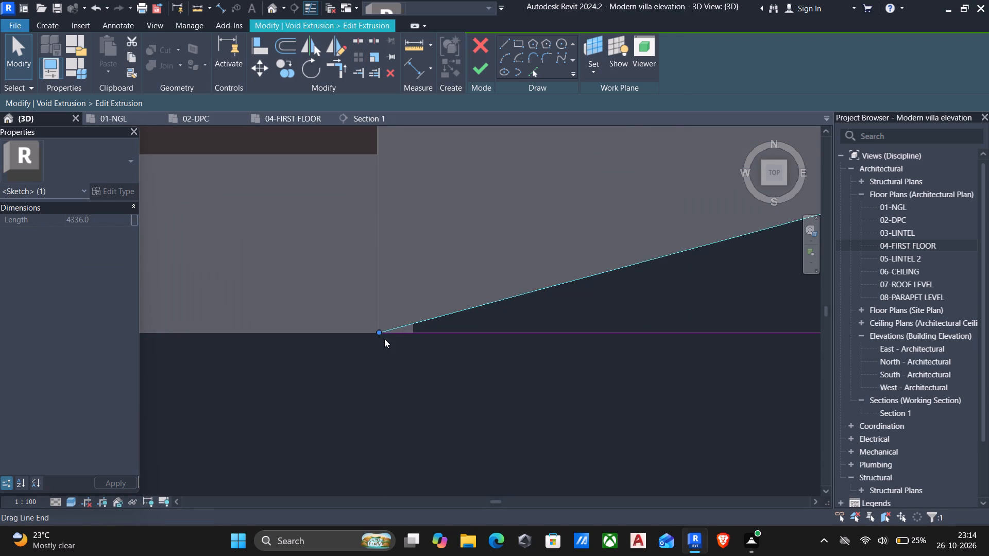
pyautogui.moveTo(378, 333); pyautogui.dragTo(415, 333)
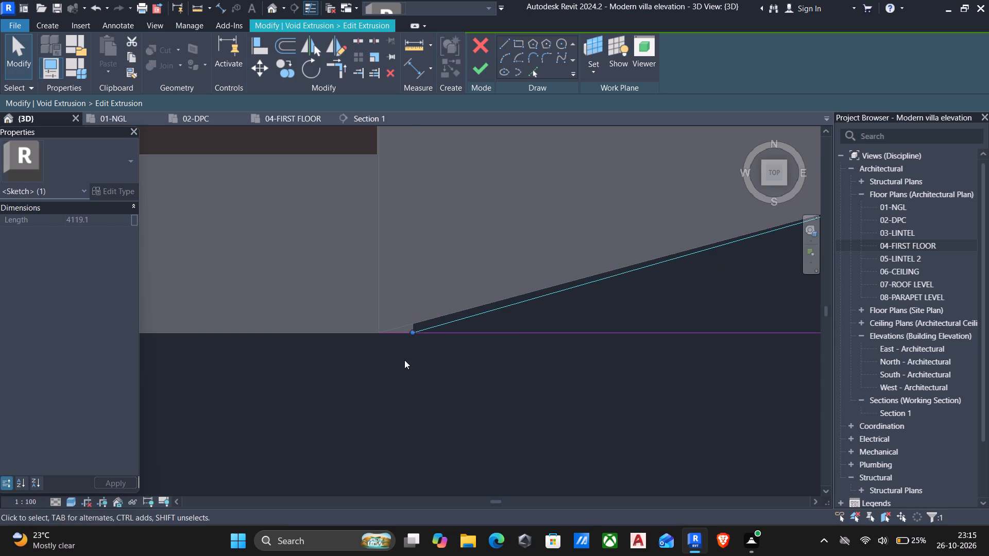
pyautogui.click(404, 360)
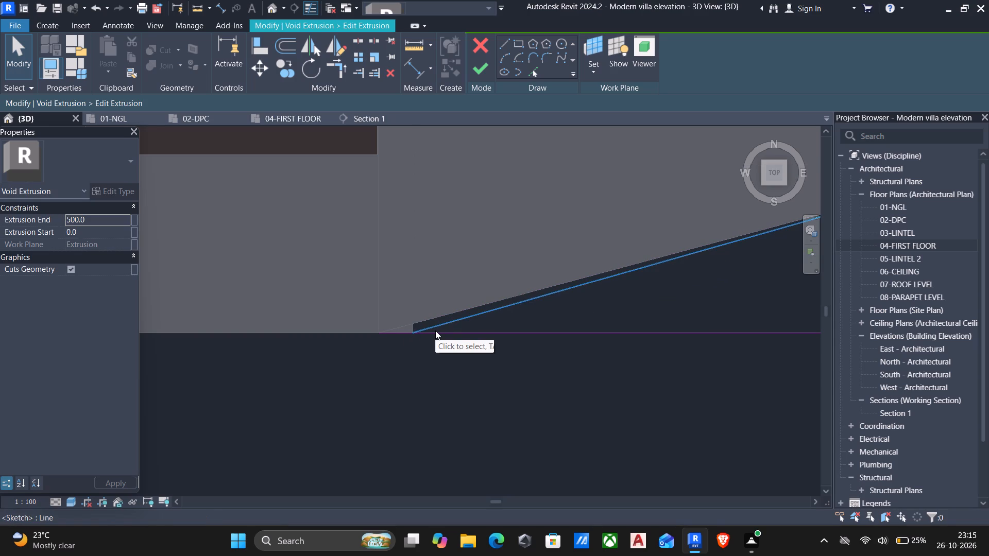
# Trim the south edge line to a corner with the moved angled line, then finish the sketch and the in-place model.
pyautogui.click(337, 71)
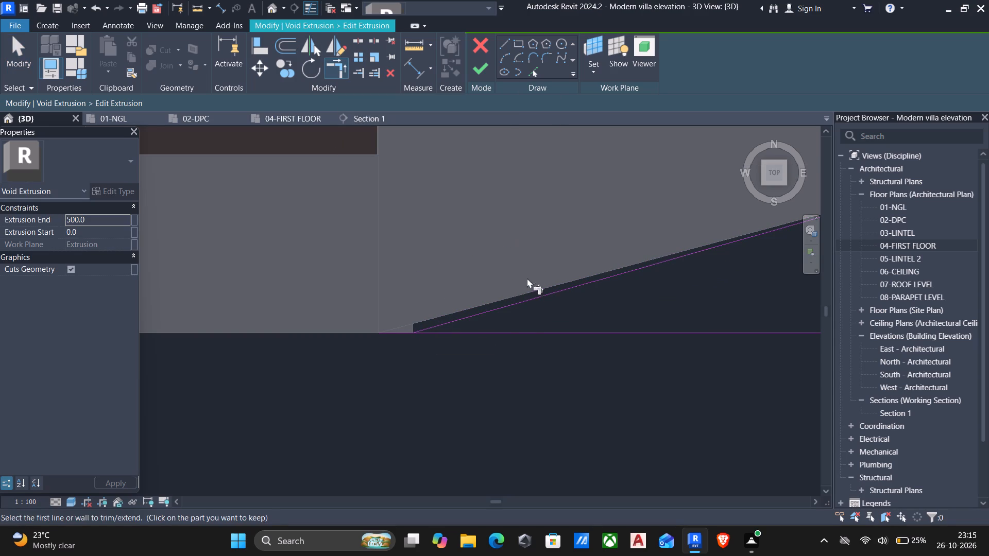
pyautogui.click(514, 336)
pyautogui.click(509, 308)
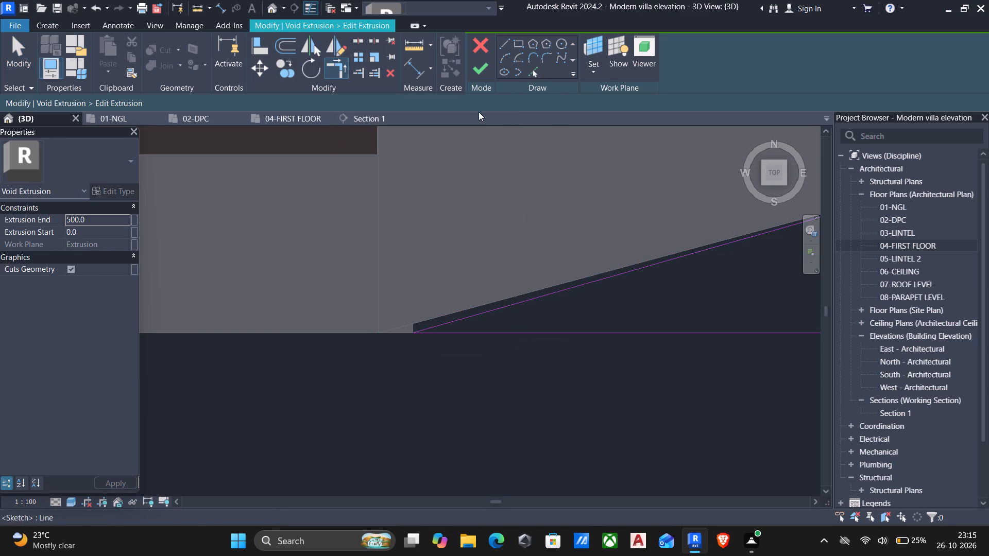
pyautogui.click(475, 62)
pyautogui.scroll(-6, 503, 350)
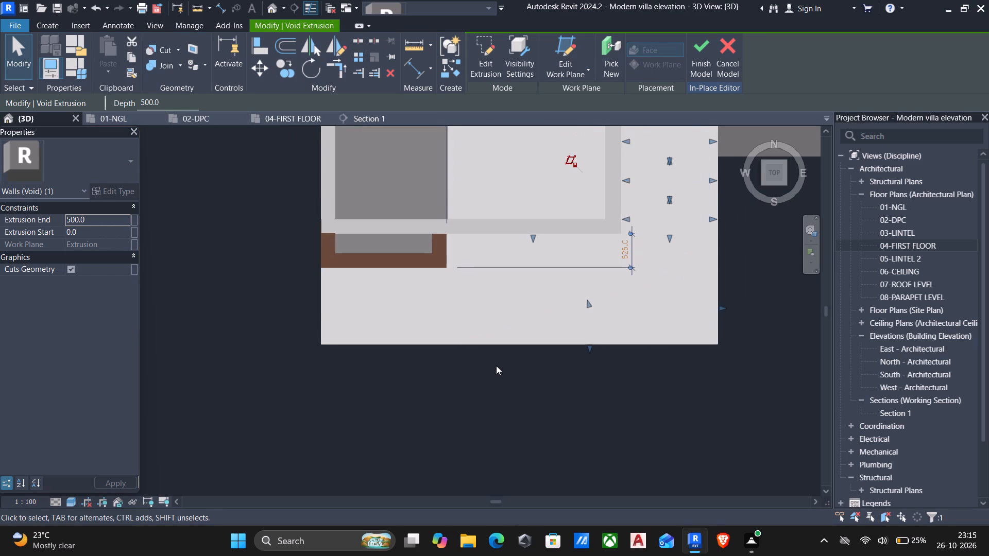
pyautogui.click(702, 49)
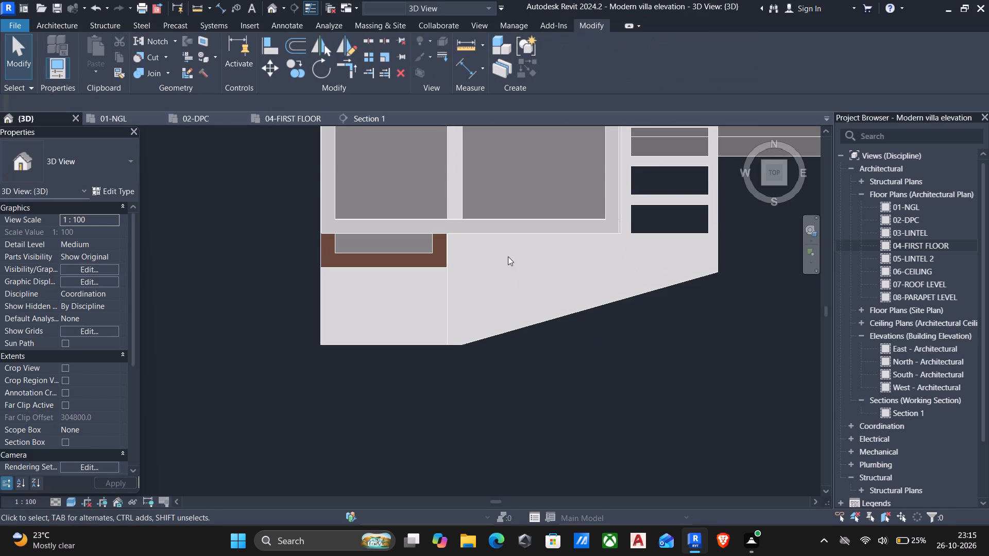
# Examine the roof slab's angled edge and its junction with the vertical slab from several sides in 3D.
pyautogui.click(763, 184)
pyautogui.scroll(5, 321, 387)
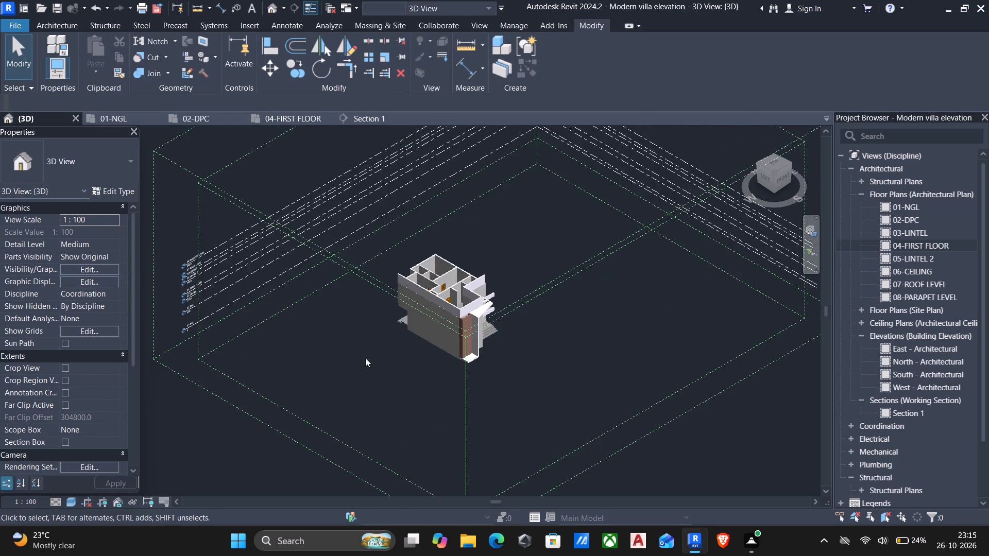
pyautogui.scroll(6, 439, 351)
pyautogui.scroll(5, 628, 312)
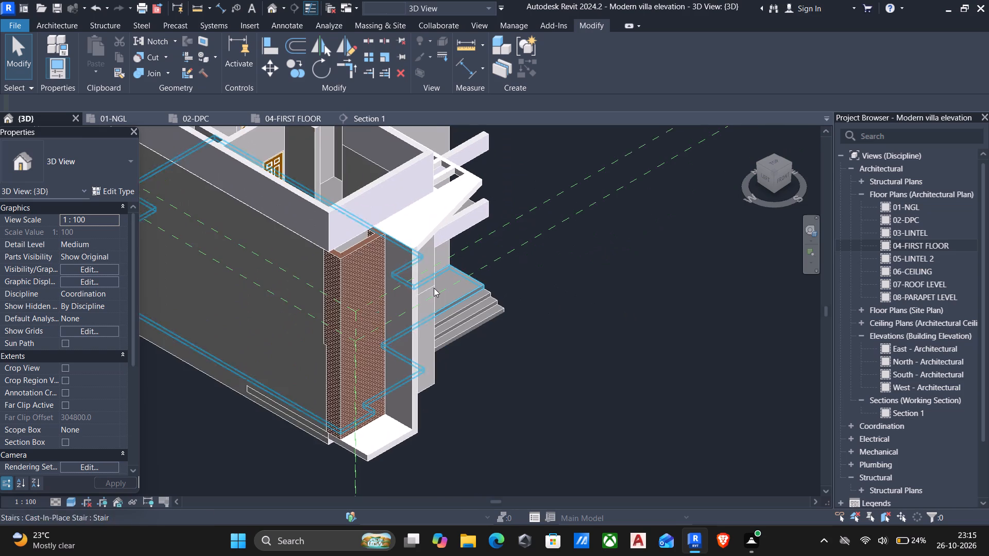
pyautogui.scroll(5, 363, 204)
pyautogui.scroll(-3, 617, 343)
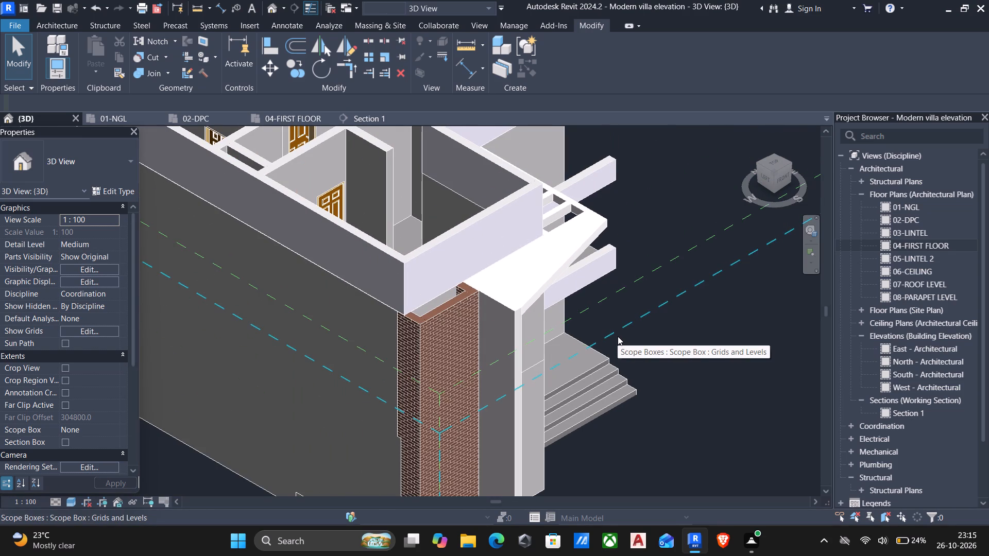
pyautogui.scroll(-5, 618, 336)
pyautogui.moveTo(618, 336); pyautogui.dragTo(590, 345, button='middle')
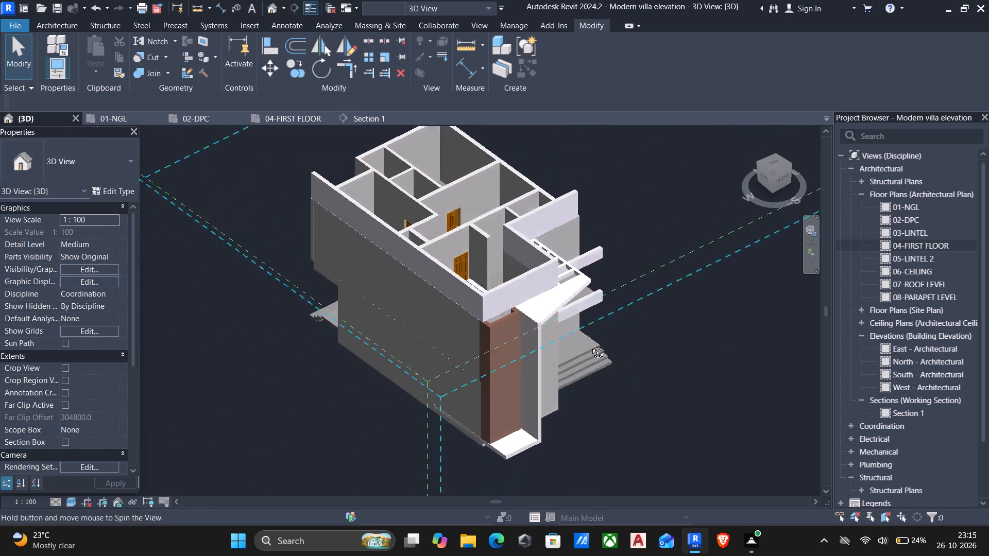
pyautogui.moveTo(590, 345); pyautogui.dragTo(369, 294, button='middle')
pyautogui.moveTo(371, 229); pyautogui.dragTo(374, 376, button='middle')
pyautogui.keyDown('shift'); pyautogui.moveTo(386, 325); pyautogui.dragTo(388, 324, button='middle'); pyautogui.keyUp('shift')
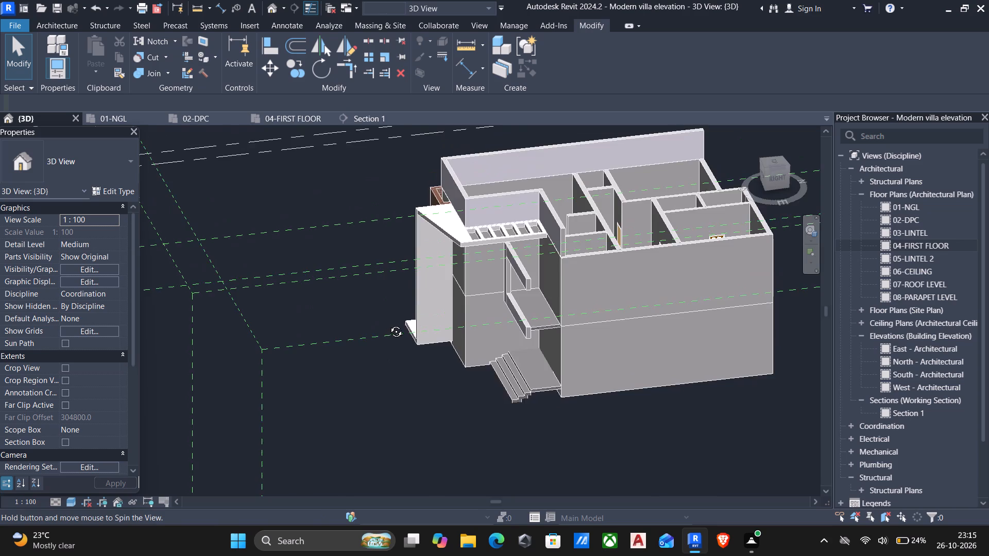
pyautogui.keyDown('shift'); pyautogui.moveTo(388, 324); pyautogui.dragTo(415, 303, button='middle'); pyautogui.keyUp('shift')
pyautogui.scroll(6, 415, 294)
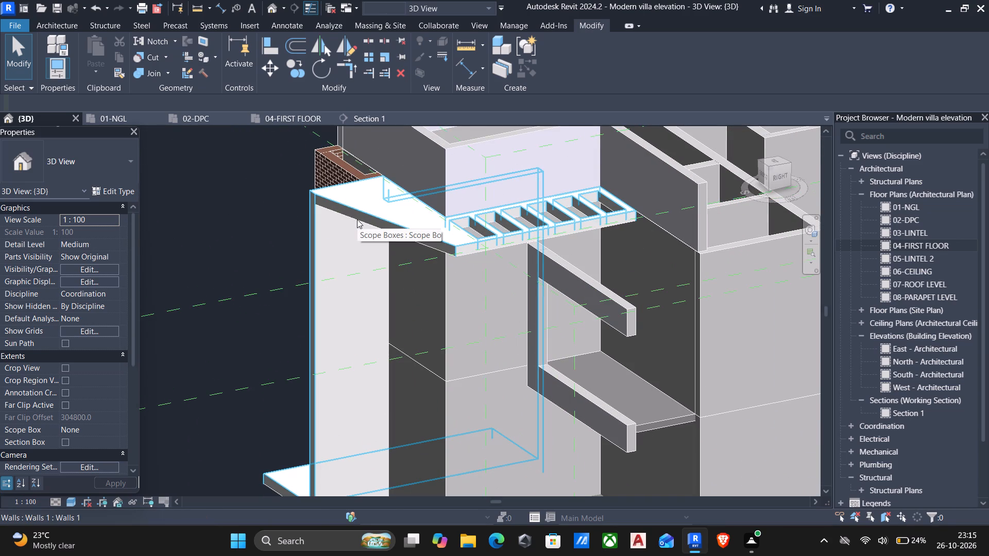
# Start a new in-place model in the Casework category, keeping the suggested name.
pyautogui.click(56, 22)
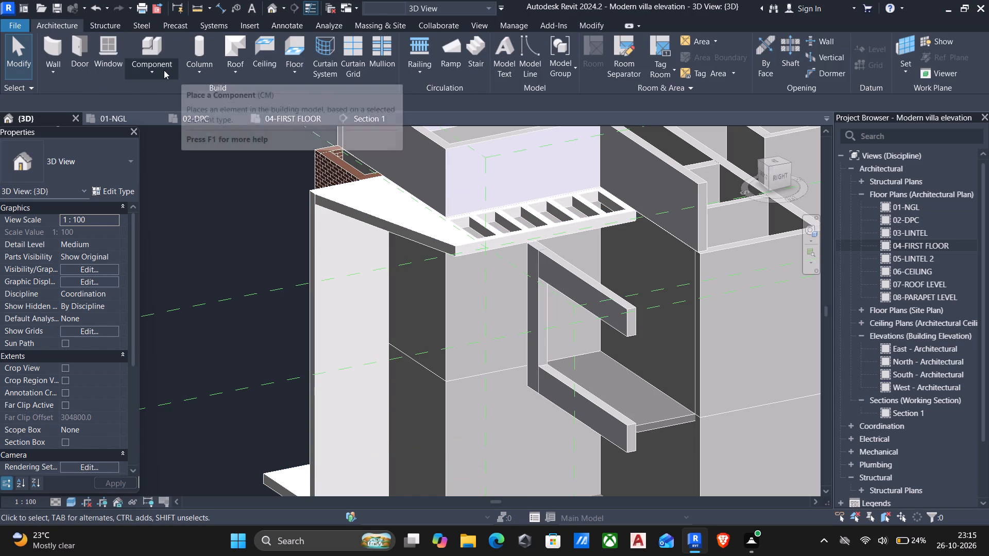
pyautogui.click(145, 72)
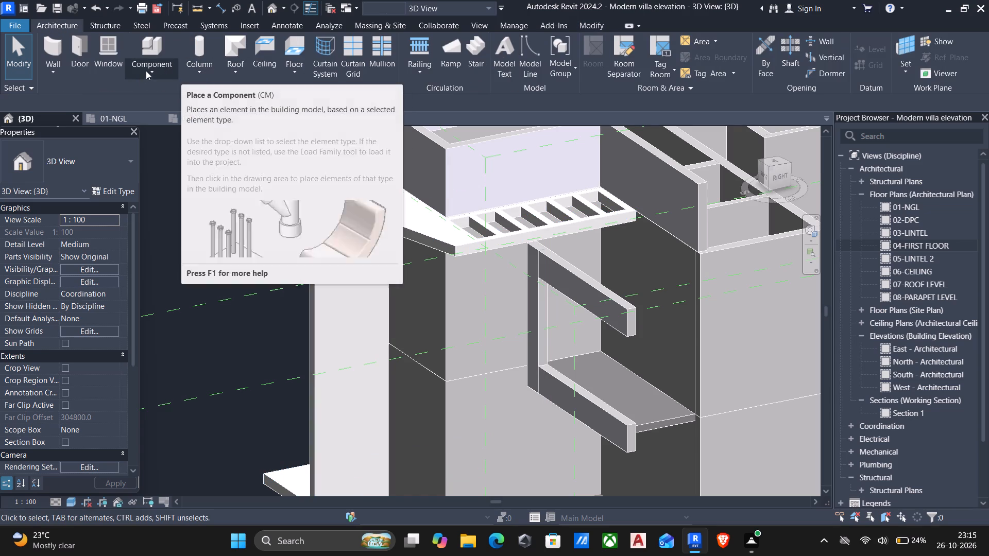
pyautogui.click(177, 120)
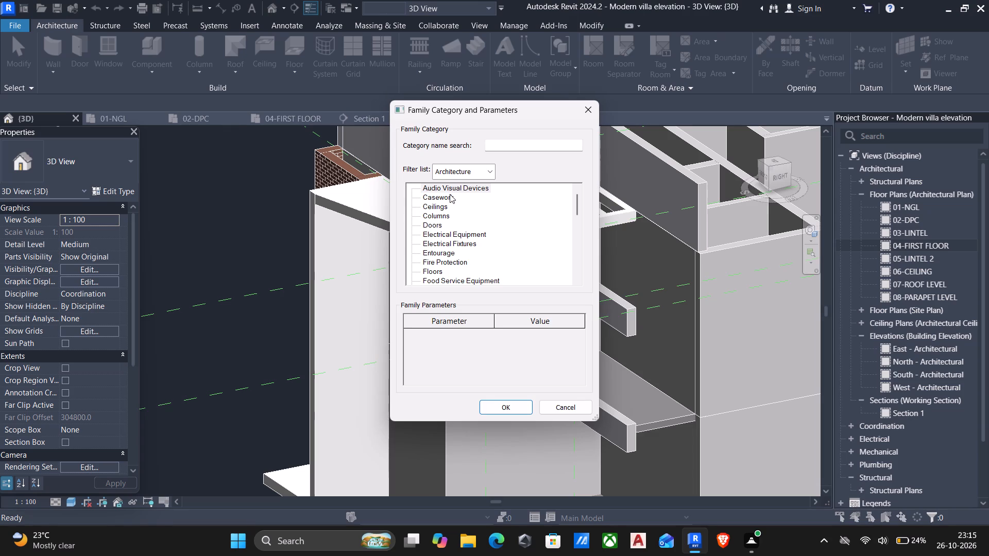
pyautogui.click(461, 193)
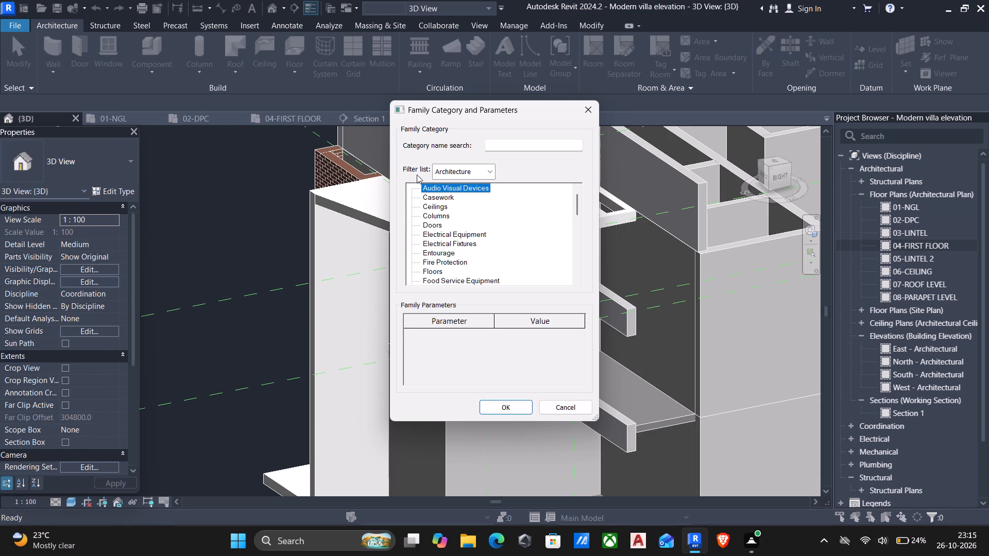
pyautogui.click(454, 197)
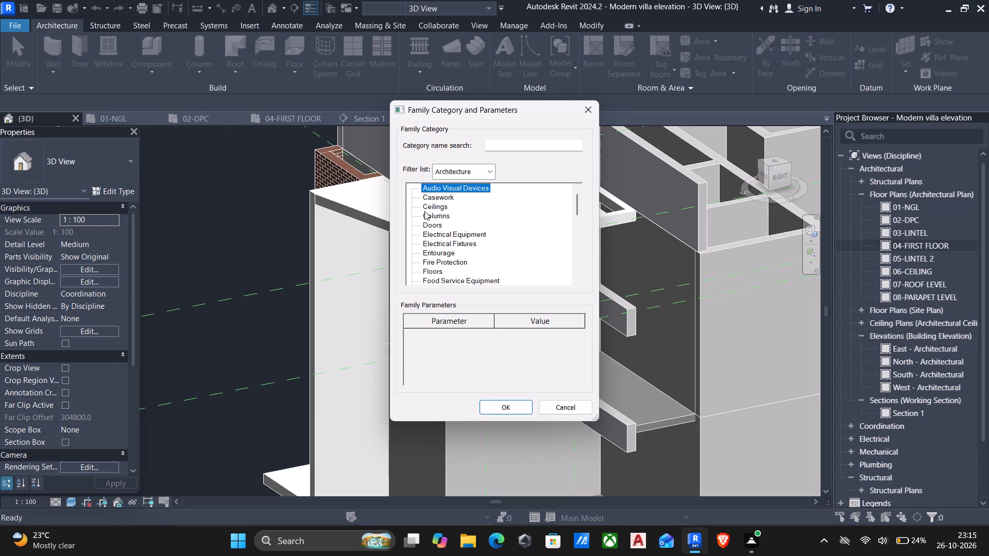
pyautogui.click(427, 199)
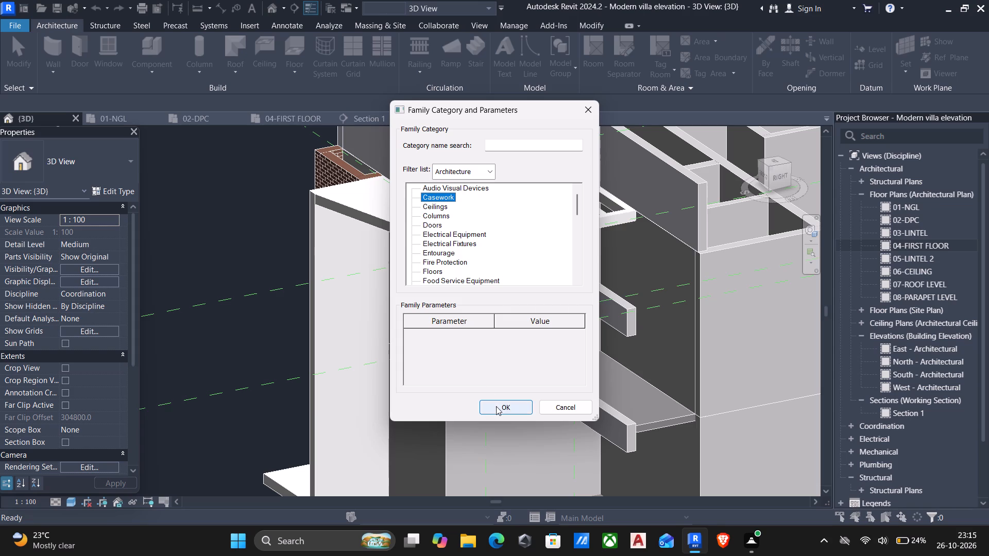
pyautogui.click(496, 406)
pyautogui.click(494, 286)
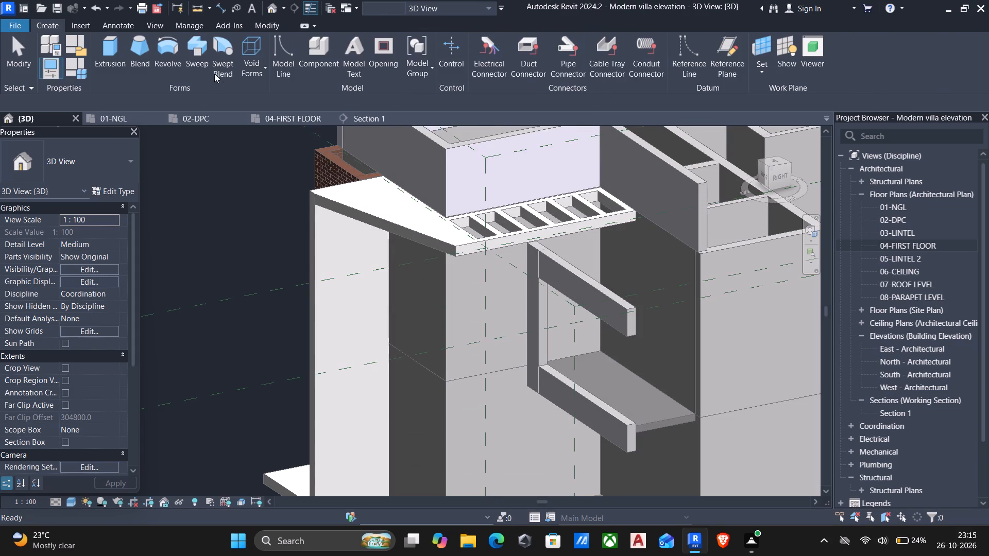
# Start a solid extrusion and set its work plane to the top face of the slotted roof slab.
pyautogui.click(111, 48)
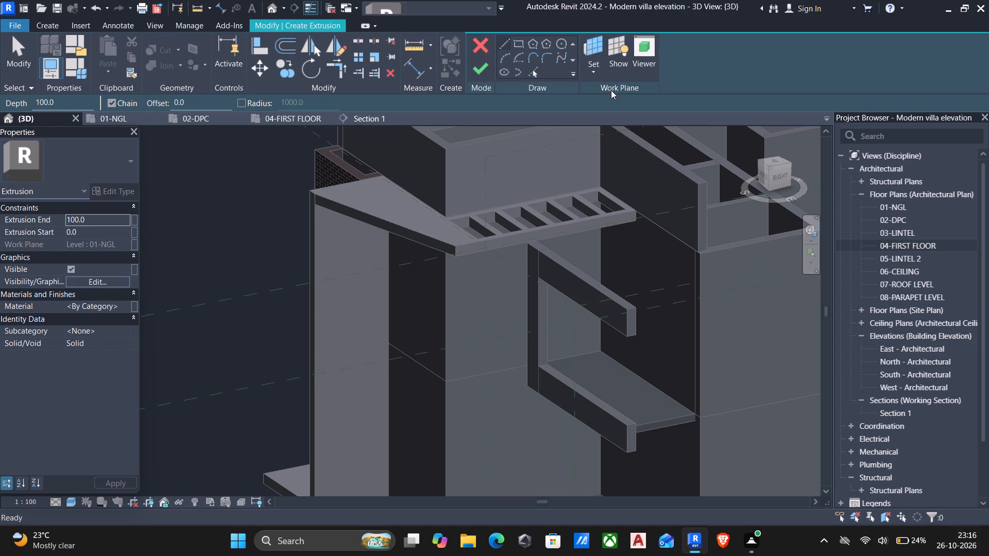
pyautogui.click(596, 75)
pyautogui.click(617, 114)
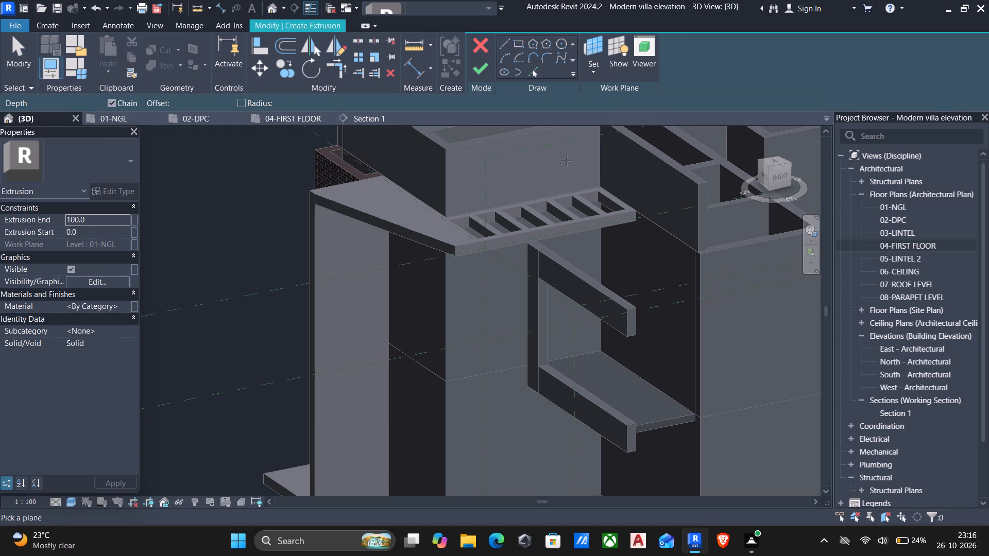
pyautogui.click(519, 221)
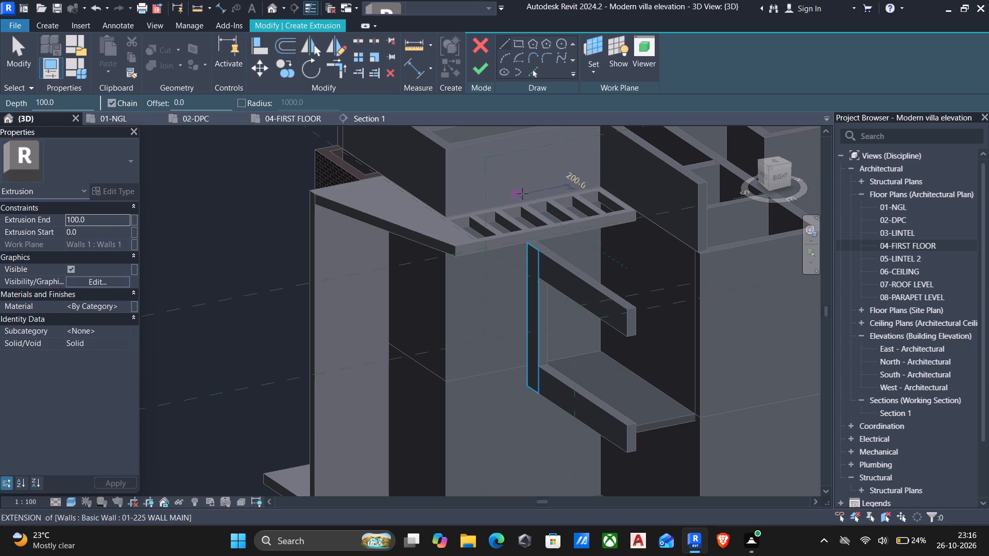
# From the top, sketch 450 by 1200 mm rectangles tracing the three southernmost slots in the roof slab.
pyautogui.click(775, 159)
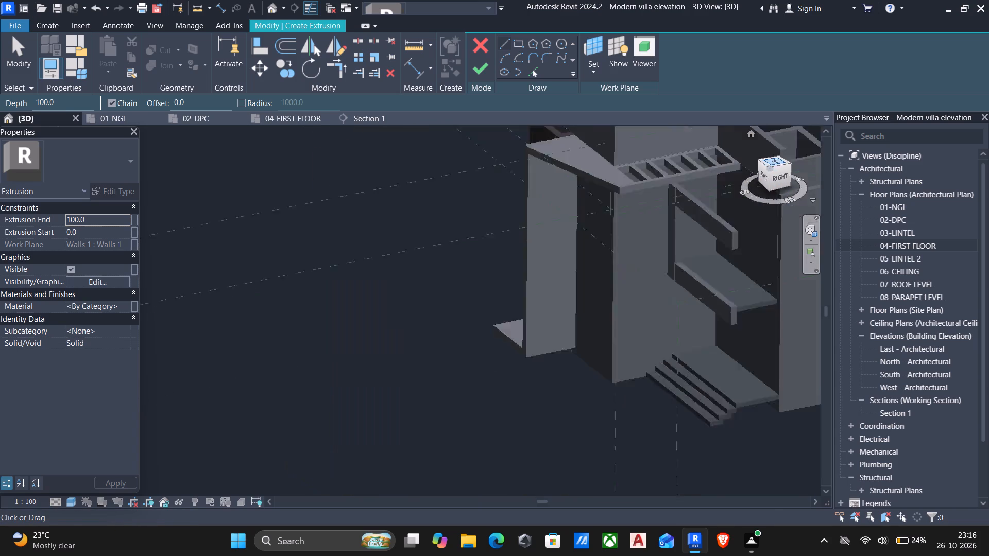
pyautogui.click(521, 45)
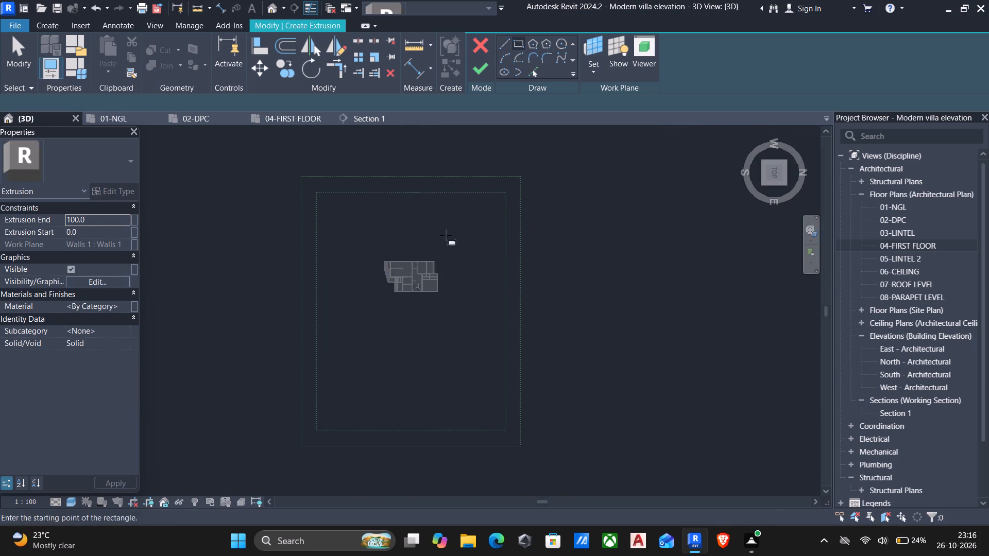
pyautogui.scroll(5, 390, 293)
pyautogui.scroll(18, 393, 264)
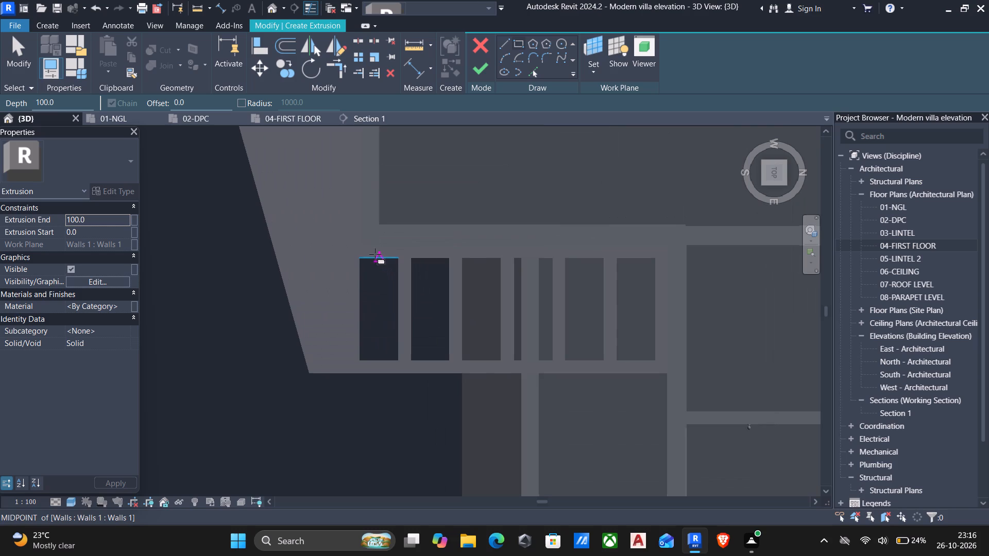
pyautogui.click(362, 262)
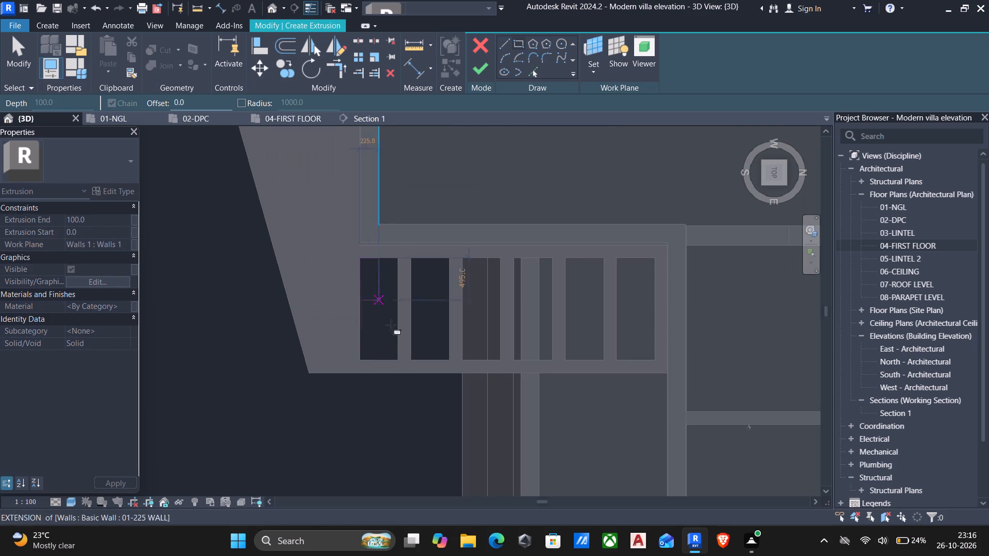
pyautogui.click(401, 360)
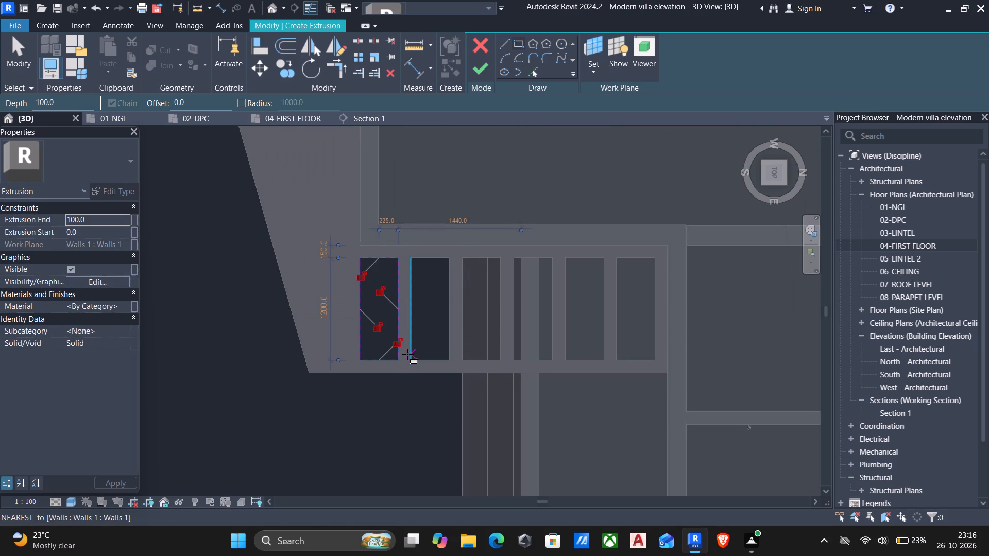
pyautogui.click(410, 257)
pyautogui.click(450, 357)
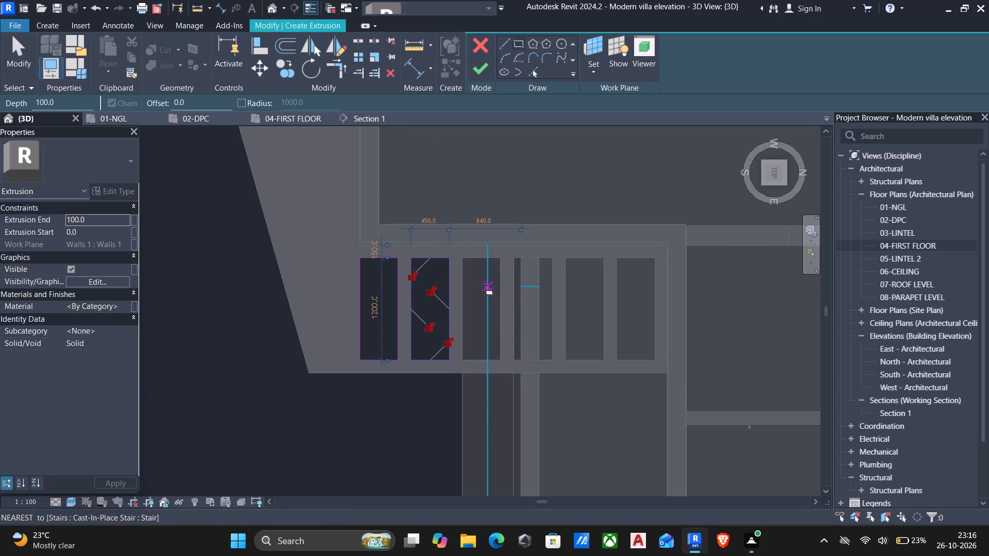
pyautogui.click(460, 254)
pyautogui.click(497, 360)
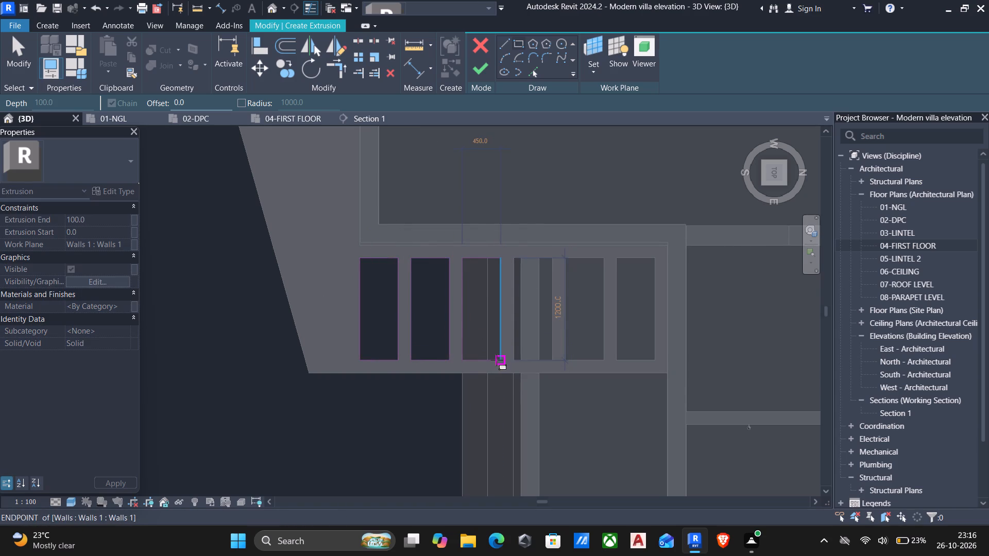
# Sketch matching rectangles tracing the three remaining slots toward the north end of the roof slab.
pyautogui.scroll(4, 537, 289)
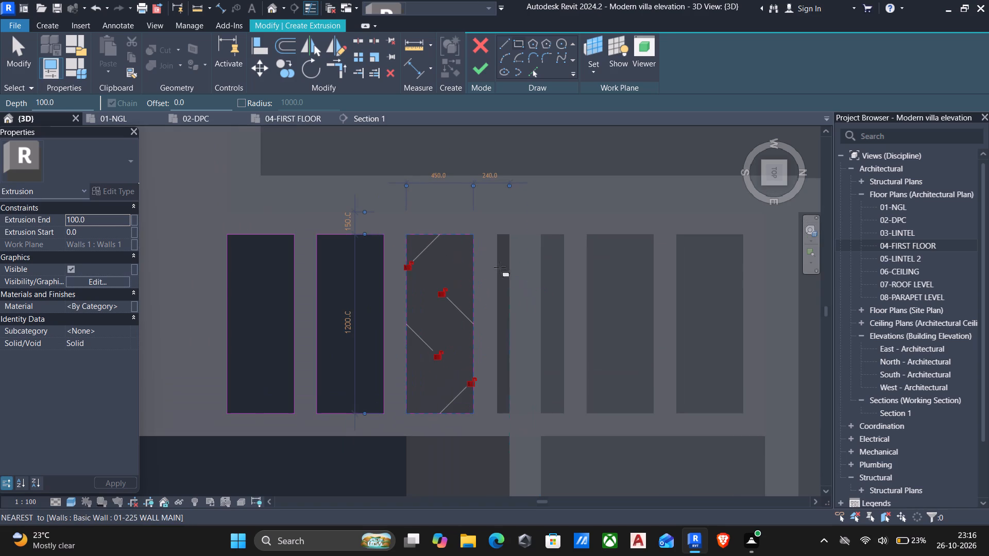
pyautogui.click(499, 235)
pyautogui.click(566, 415)
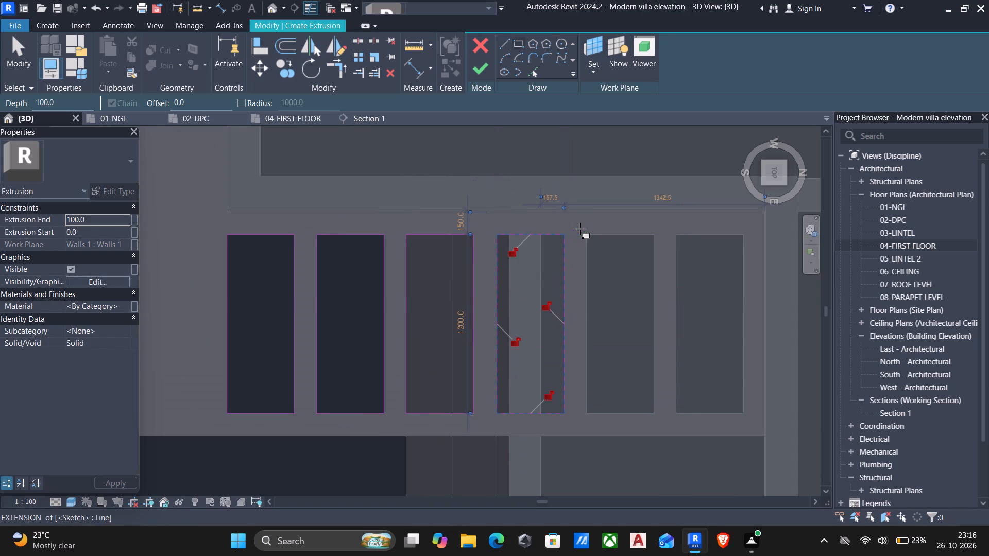
pyautogui.click(583, 233)
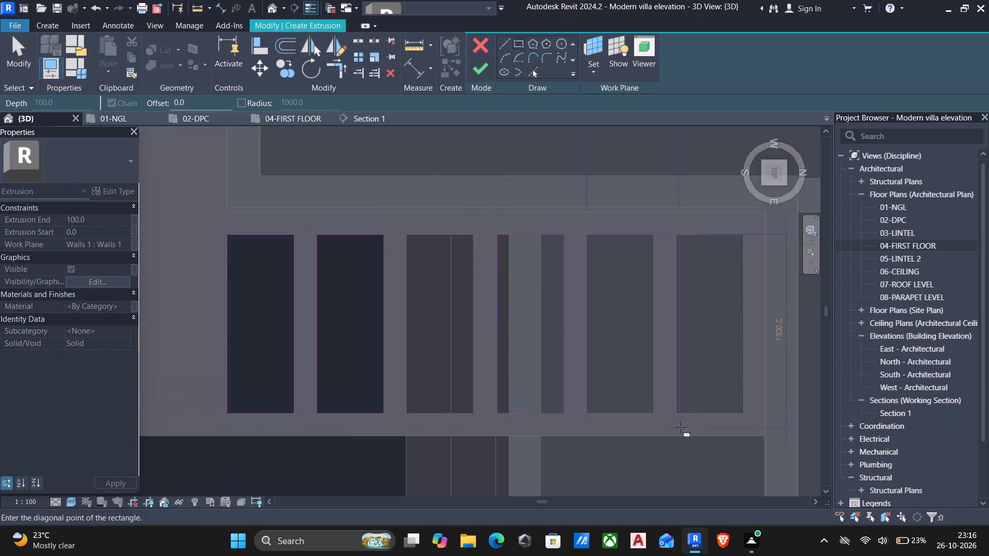
pyautogui.click(654, 412)
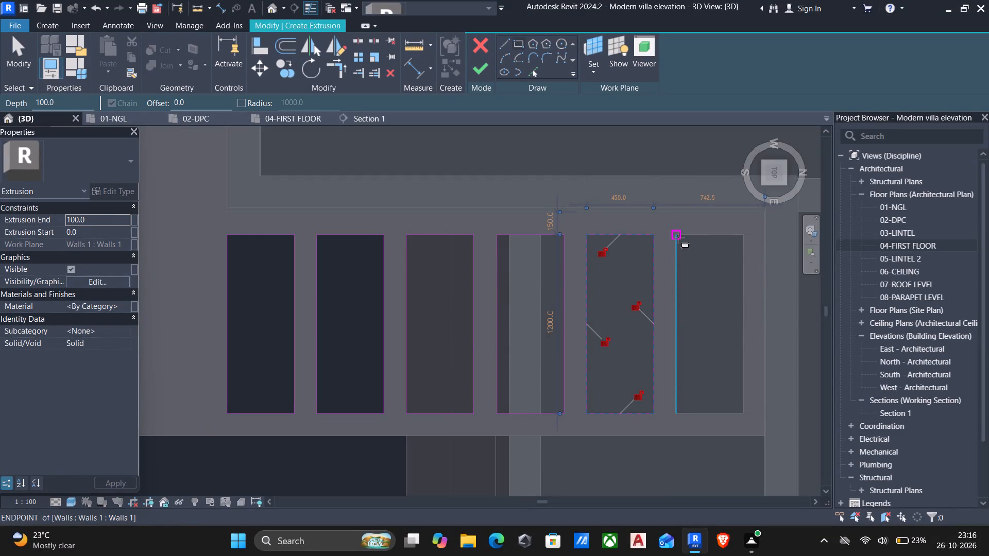
pyautogui.click(678, 238)
pyautogui.click(745, 414)
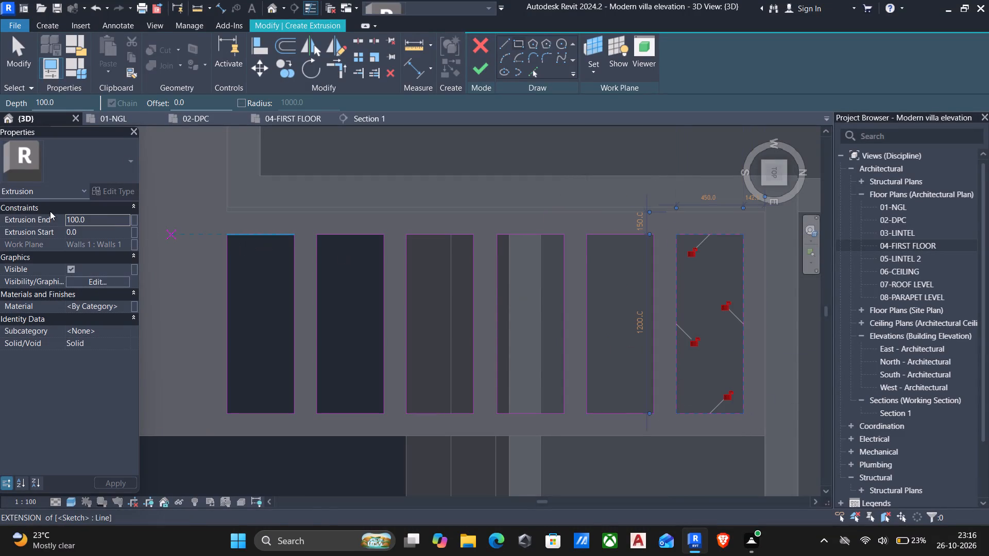
# Set the extrusion start to -25 and the extrusion end to -75.
pyautogui.click(89, 234)
pyautogui.write('-25')
pyautogui.click(89, 215)
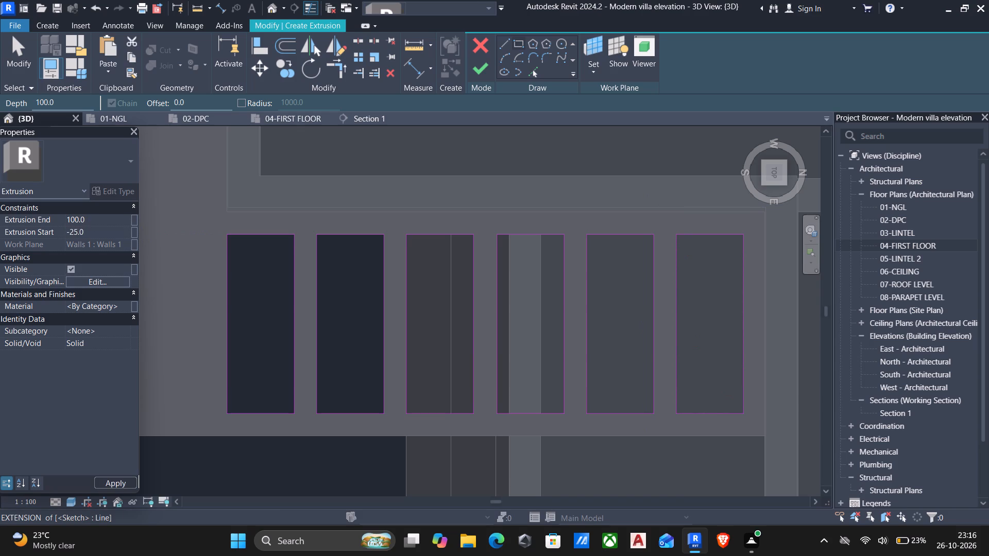
pyautogui.moveTo(92, 217); pyautogui.dragTo(6, 221)
pyautogui.write('-75')
pyautogui.click(103, 478)
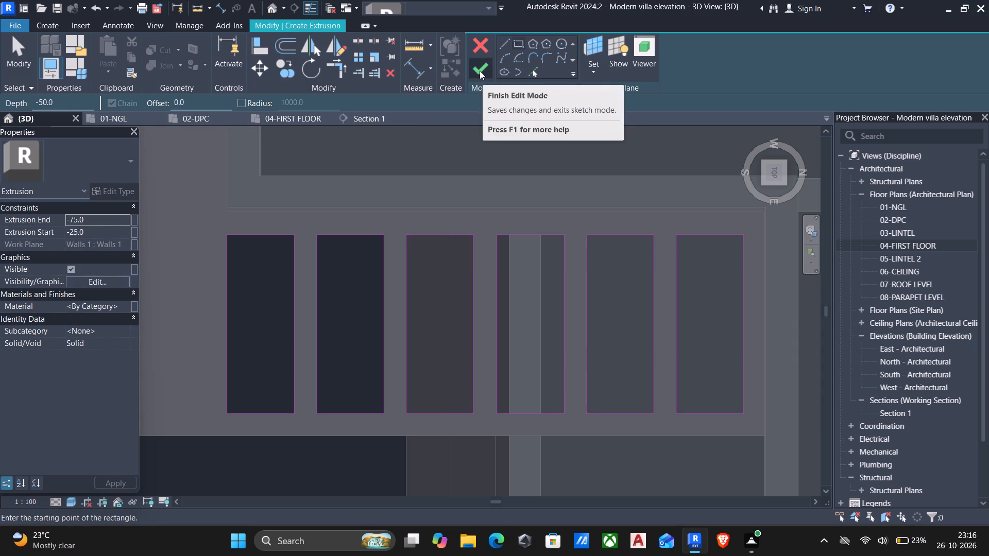
# Open the extrusion's material selection and duplicate the 00-white plaster material.
pyautogui.click(127, 302)
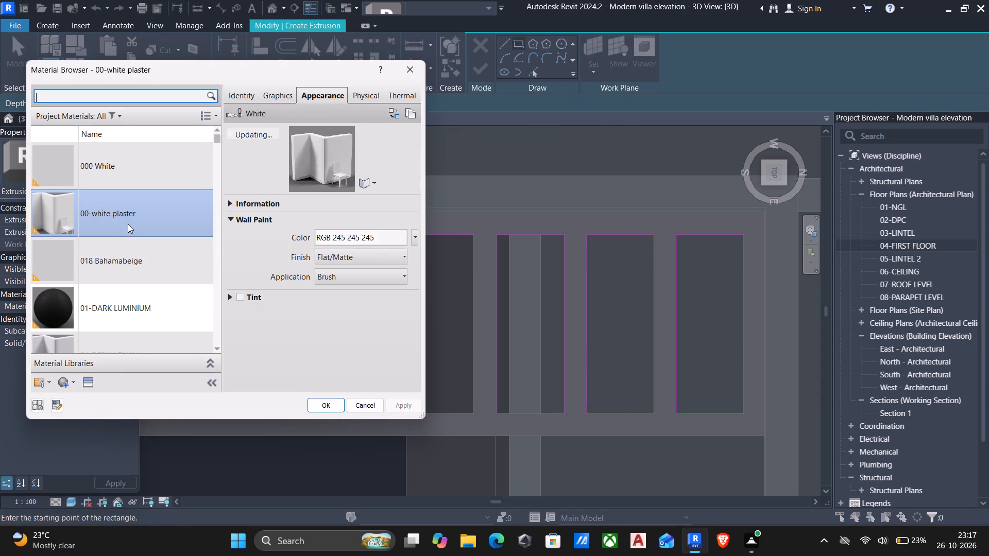
pyautogui.rightClick(129, 210)
pyautogui.click(174, 237)
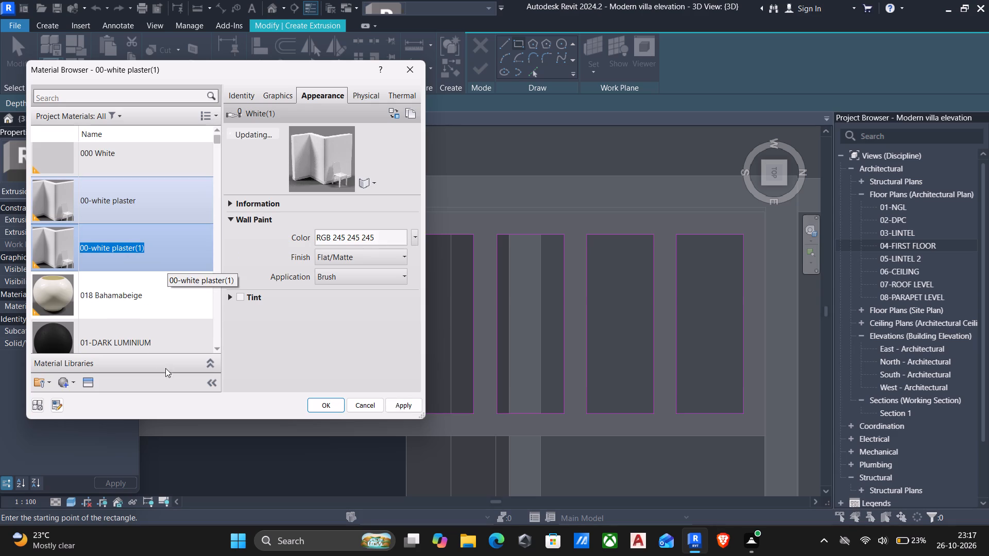
pyautogui.click(406, 405)
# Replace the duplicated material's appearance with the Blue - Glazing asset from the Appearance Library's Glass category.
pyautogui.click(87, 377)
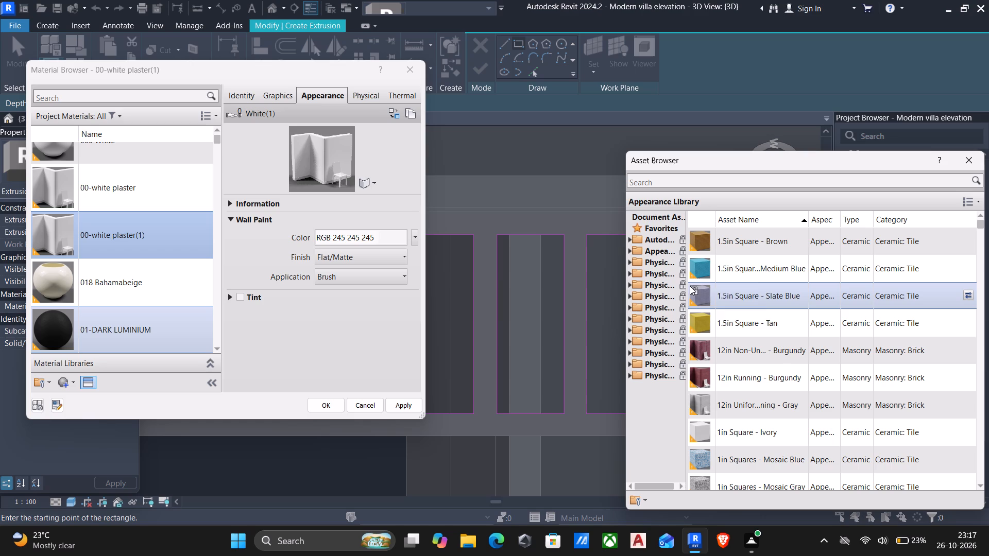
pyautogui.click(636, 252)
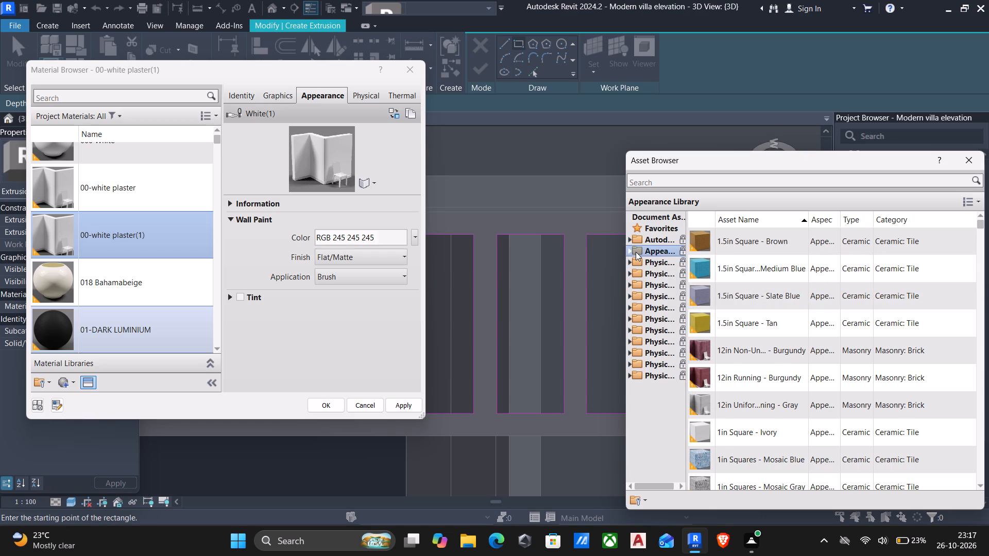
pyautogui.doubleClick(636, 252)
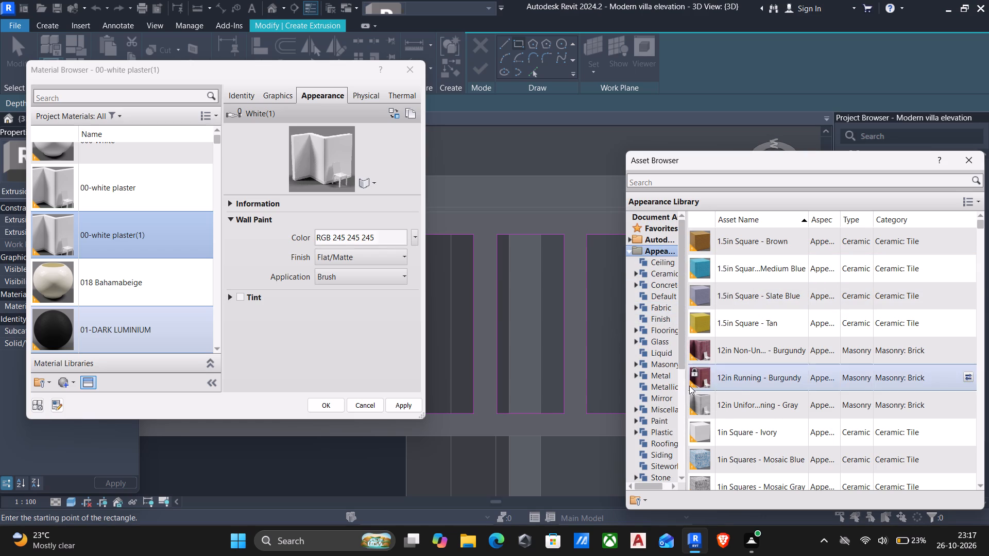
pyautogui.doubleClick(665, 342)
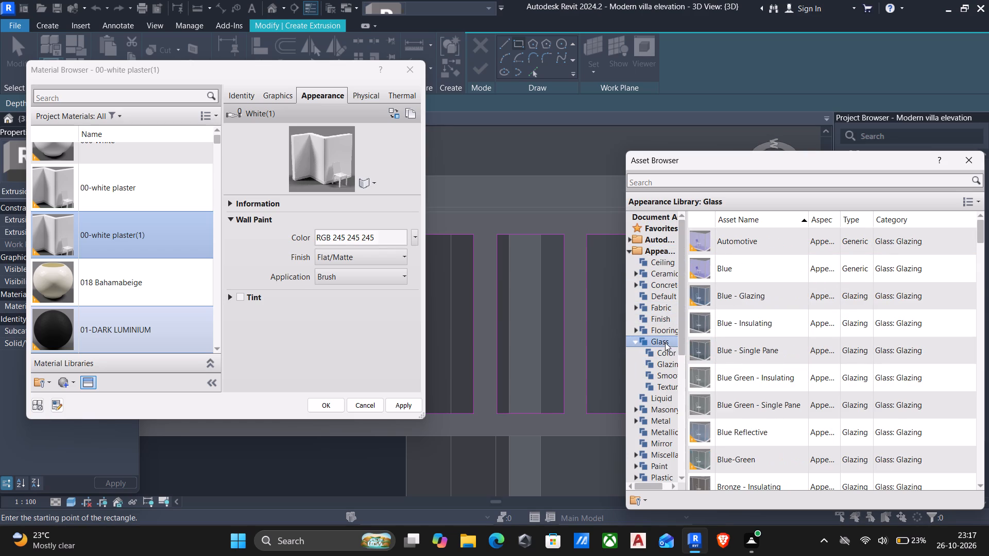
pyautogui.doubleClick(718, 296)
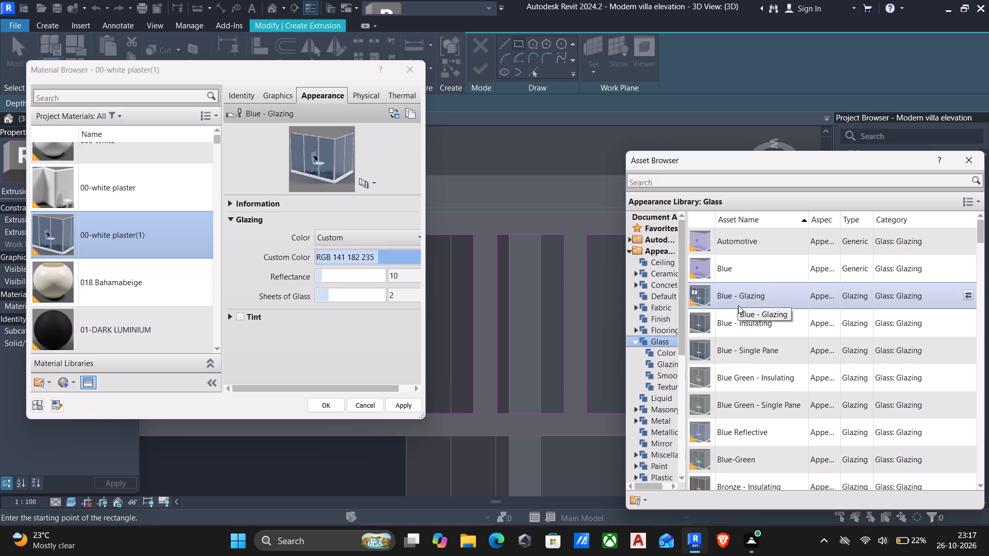
# Replace the duplicated material's appearance with the Clear - Light glass asset and assign the material to the extrusion.
pyautogui.scroll(-1, 759, 351)
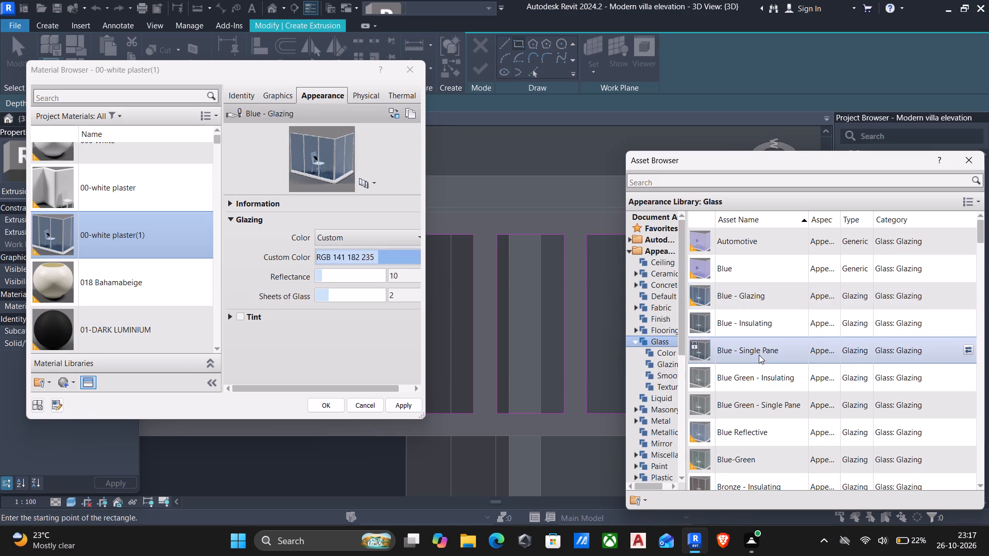
pyautogui.scroll(-15, 759, 355)
pyautogui.scroll(-6, 758, 381)
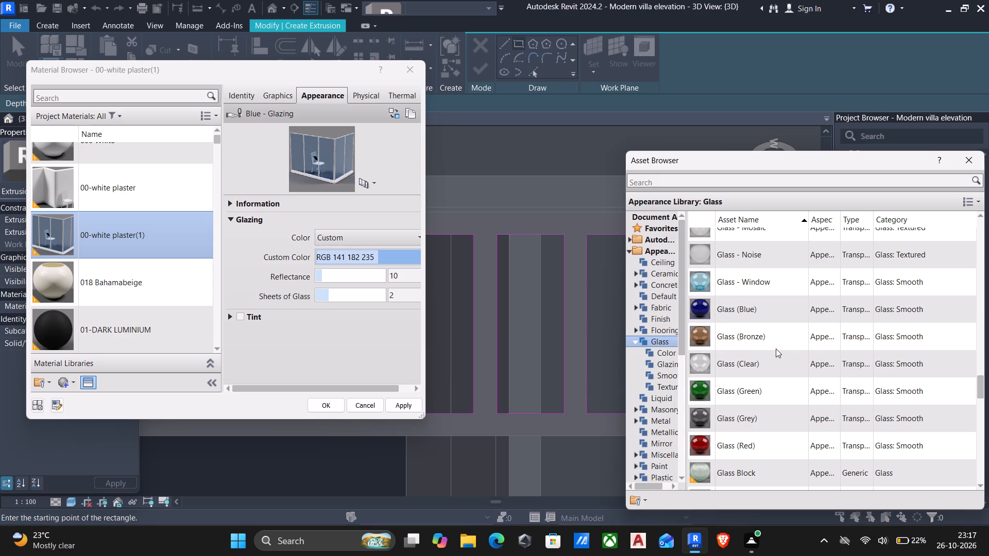
pyautogui.scroll(-14, 776, 349)
pyautogui.scroll(10, 776, 349)
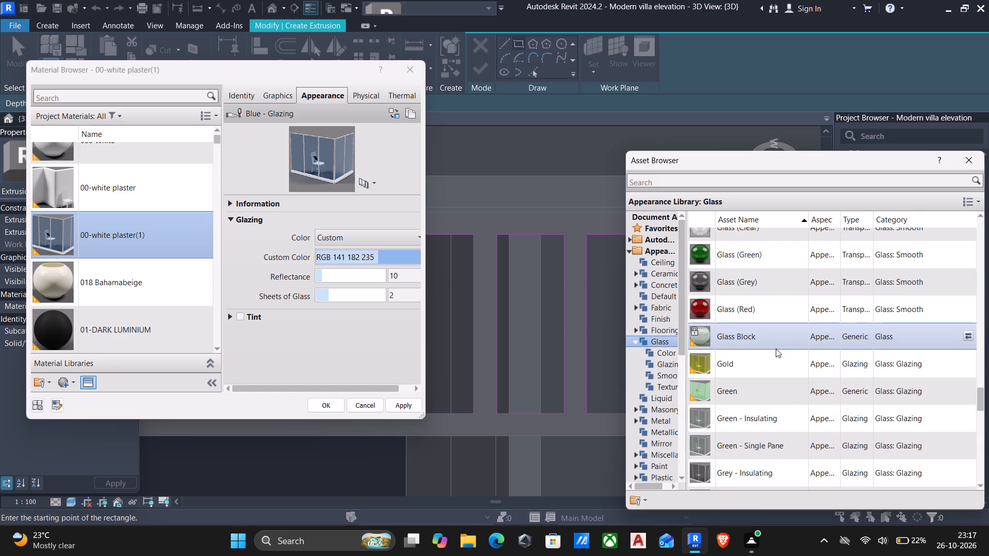
pyautogui.scroll(13, 776, 349)
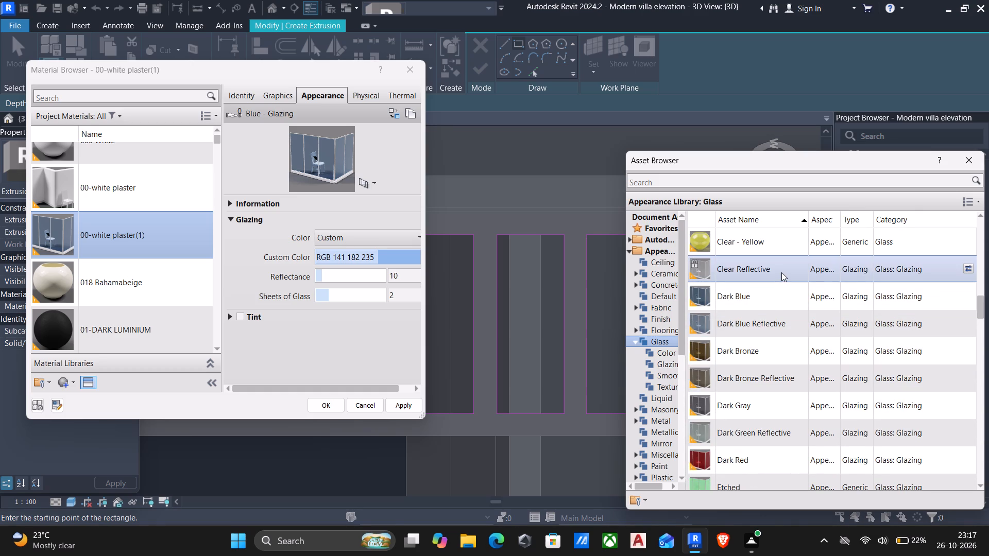
pyautogui.scroll(2, 774, 392)
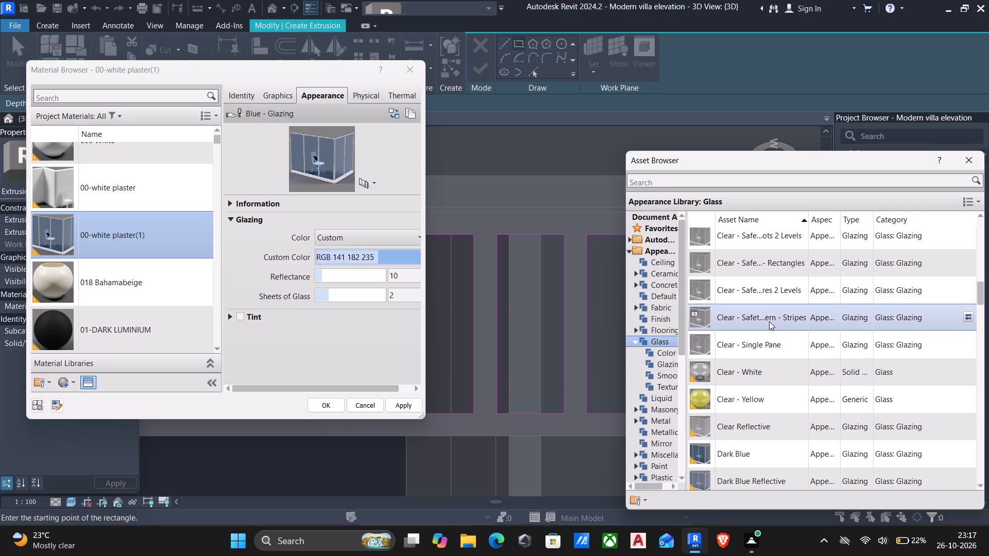
pyautogui.scroll(2, 767, 304)
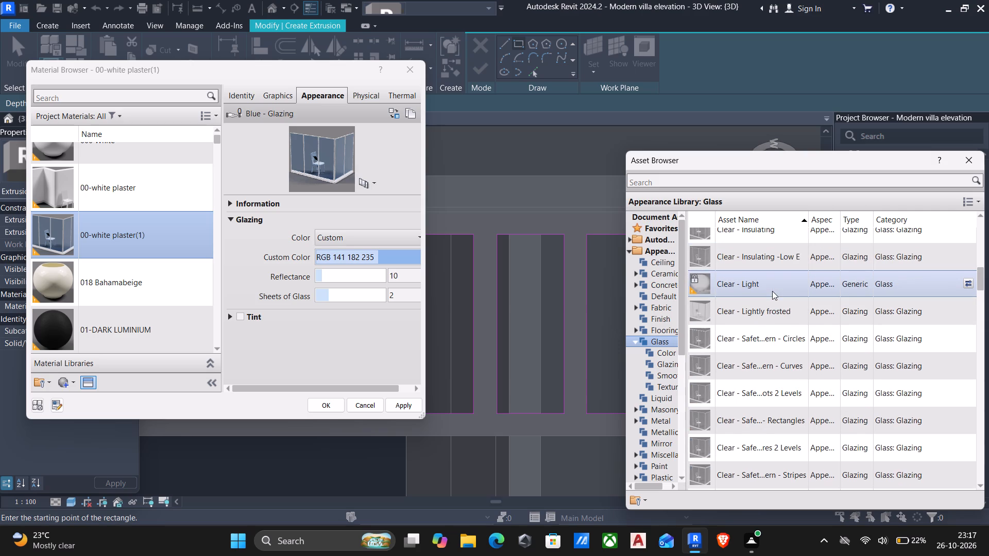
pyautogui.scroll(1, 772, 291)
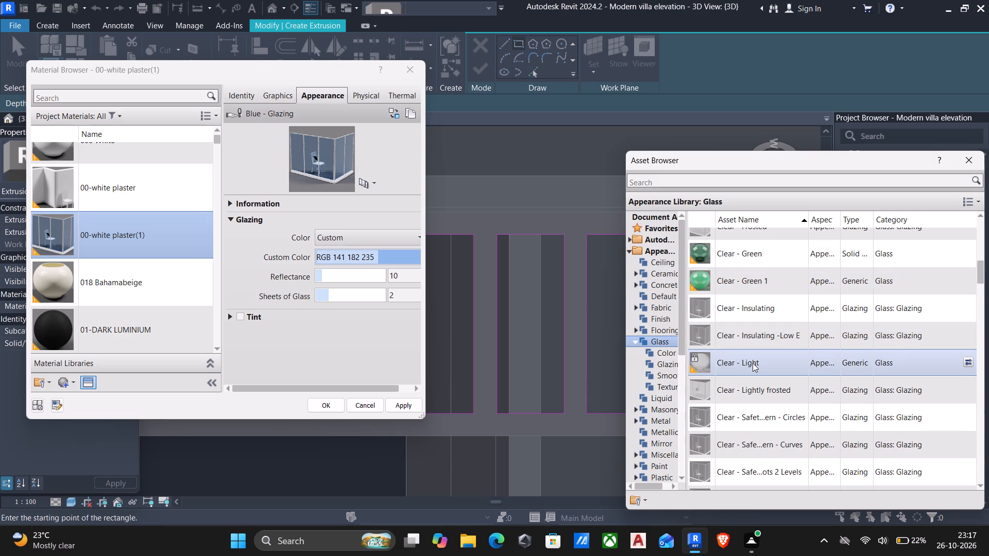
pyautogui.doubleClick(753, 363)
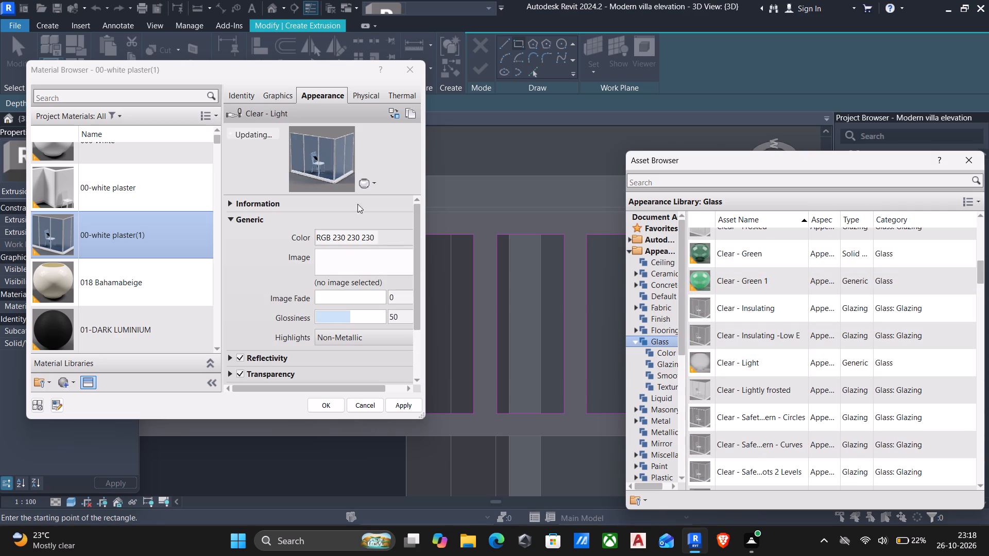
pyautogui.click(404, 399)
pyautogui.click(328, 405)
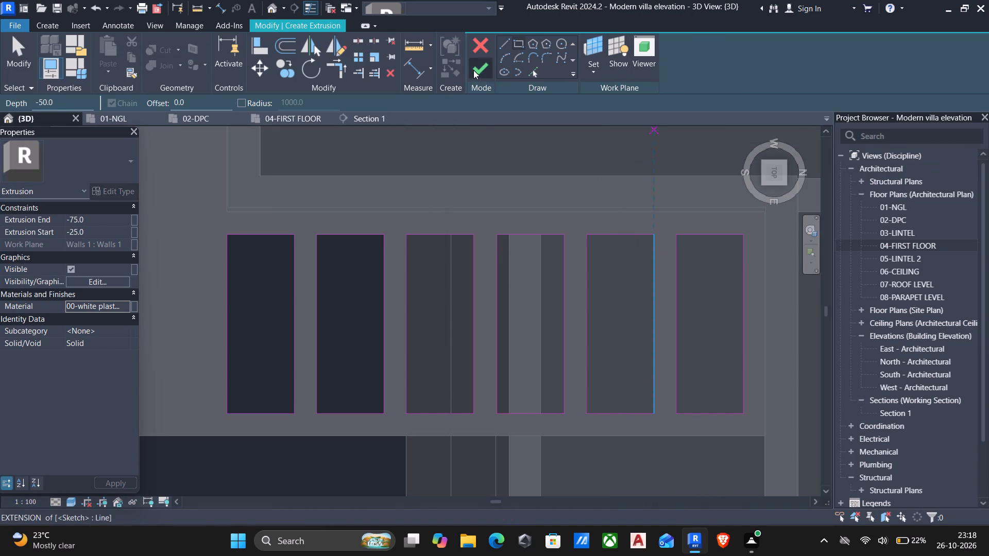
# Finish the slot extrusion sketch and the in-place Casework model, checking the slot infills in 3D.
pyautogui.click(474, 69)
pyautogui.scroll(-3, 525, 304)
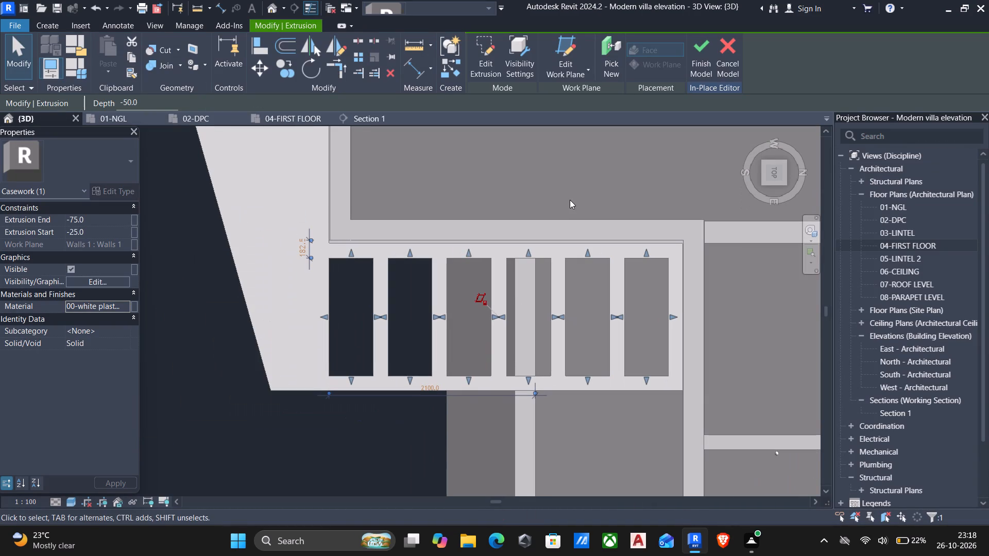
pyautogui.scroll(-3, 568, 231)
pyautogui.moveTo(570, 310); pyautogui.dragTo(590, 211, button='middle')
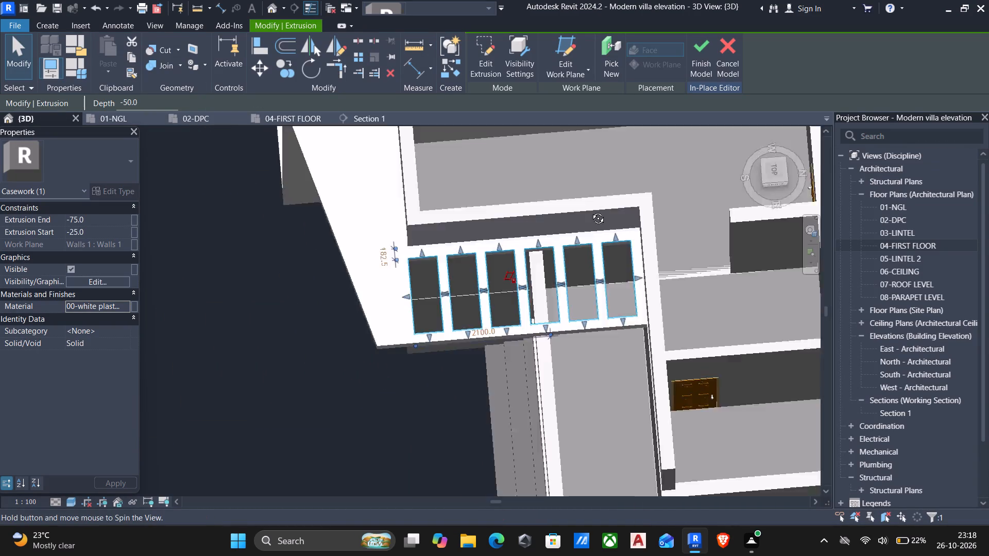
pyautogui.moveTo(590, 211); pyautogui.dragTo(598, 124, button='middle')
pyautogui.keyDown('shift'); pyautogui.moveTo(599, 113); pyautogui.dragTo(600, 101, button='middle'); pyautogui.keyUp('shift')
pyautogui.keyDown('shift'); pyautogui.moveTo(593, 259); pyautogui.dragTo(636, 125, button='middle'); pyautogui.keyUp('shift')
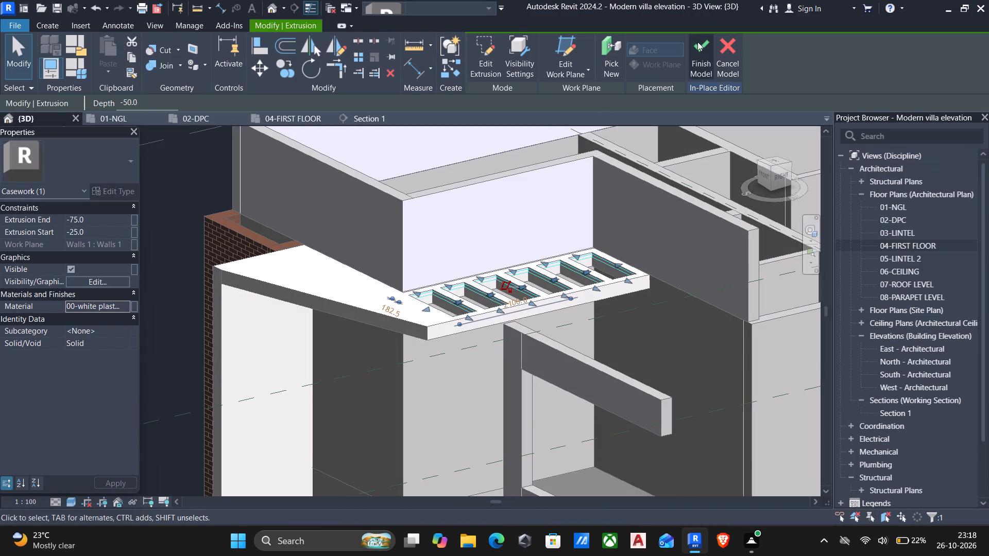
pyautogui.click(695, 44)
pyautogui.scroll(5, 572, 311)
pyautogui.press('Escape')
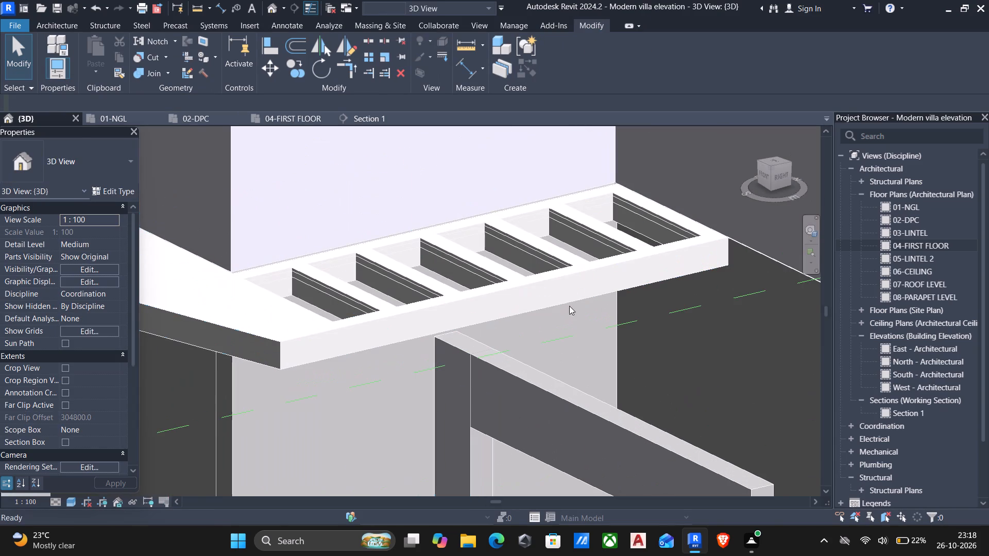
pyautogui.scroll(-5, 545, 395)
pyautogui.keyDown('shift'); pyautogui.moveTo(611, 406); pyautogui.dragTo(620, 443, button='middle'); pyautogui.keyUp('shift')
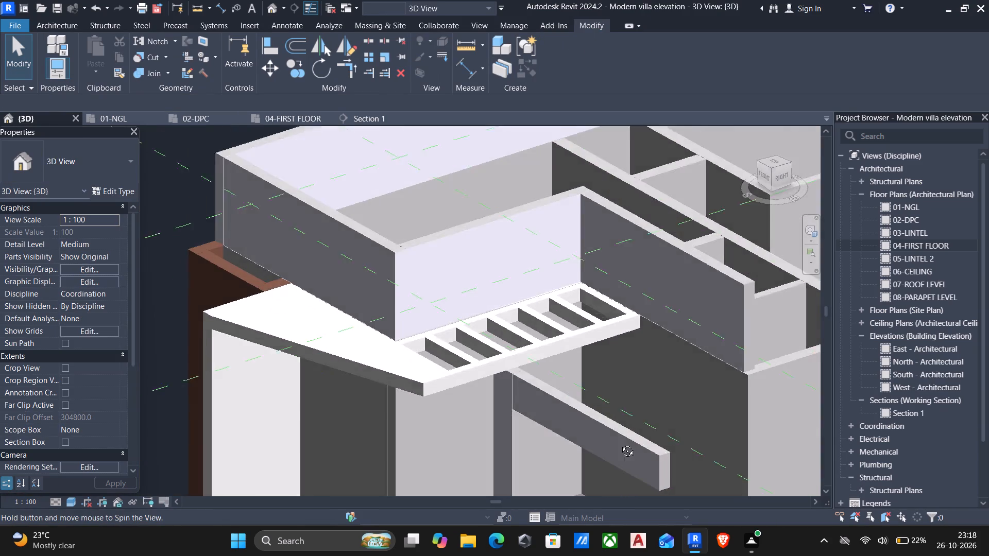
# Examine the roof slab's slot infills from below and close up in the 3D view.
pyautogui.keyDown('shift'); pyautogui.moveTo(620, 443); pyautogui.dragTo(557, 278, button='middle'); pyautogui.keyUp('shift')
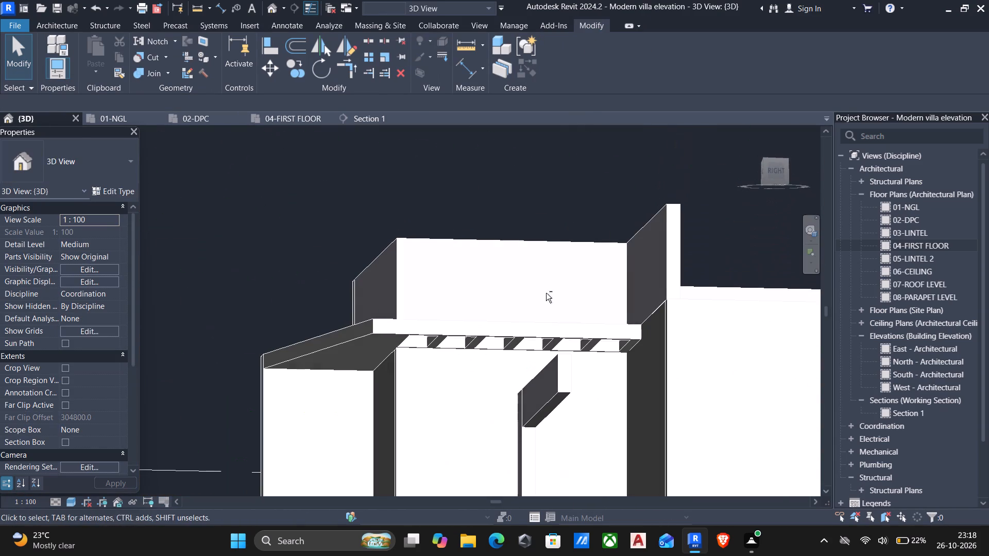
pyautogui.keyDown('shift'); pyautogui.moveTo(468, 338); pyautogui.dragTo(559, 519, button='middle'); pyautogui.keyUp('shift')
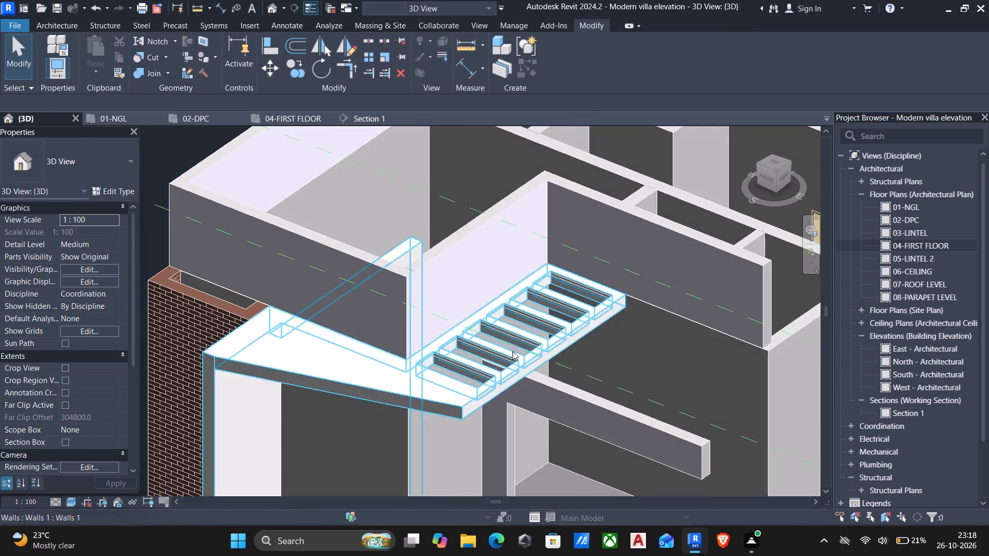
pyautogui.scroll(11, 512, 338)
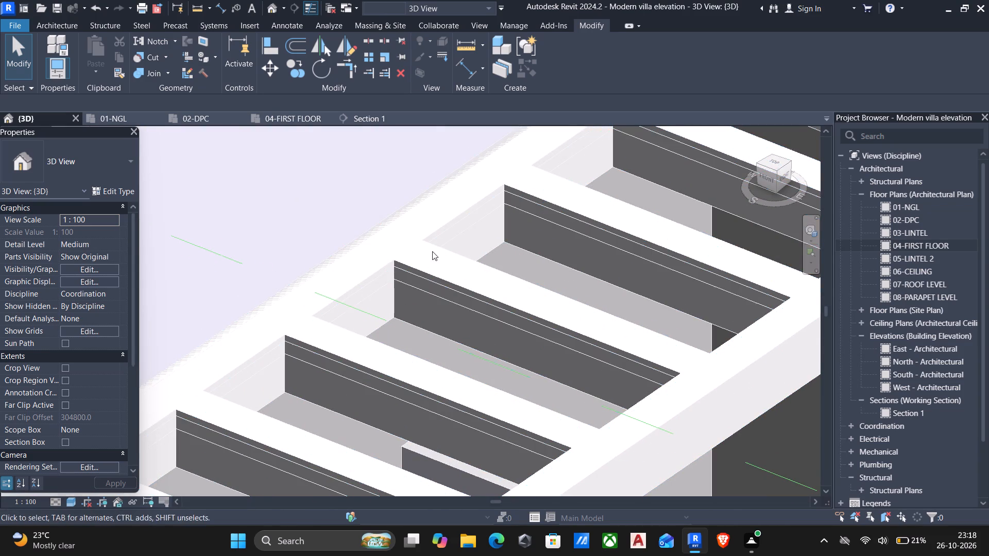
pyautogui.scroll(3, 431, 258)
pyautogui.moveTo(290, 383); pyautogui.dragTo(388, 224, button='middle')
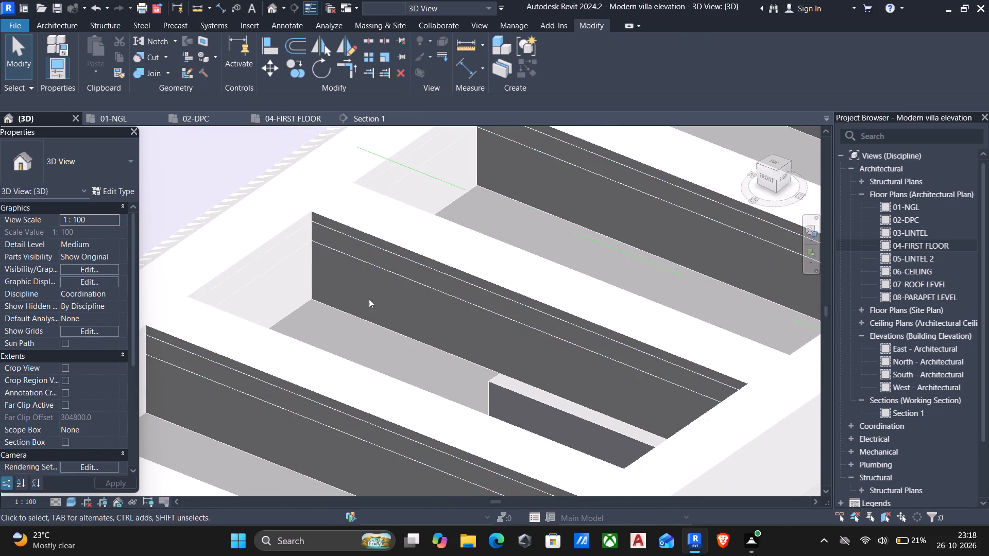
pyautogui.scroll(-4, 369, 299)
pyautogui.moveTo(367, 263); pyautogui.dragTo(385, 158, button='middle')
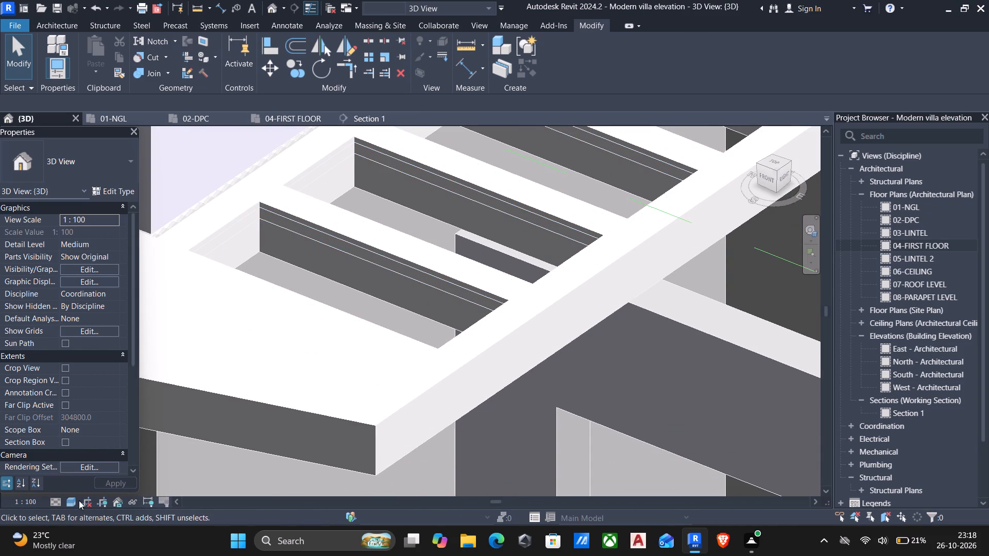
# Switch the 3D view to the Realistic visual style.
pyautogui.click(72, 498)
pyautogui.click(83, 488)
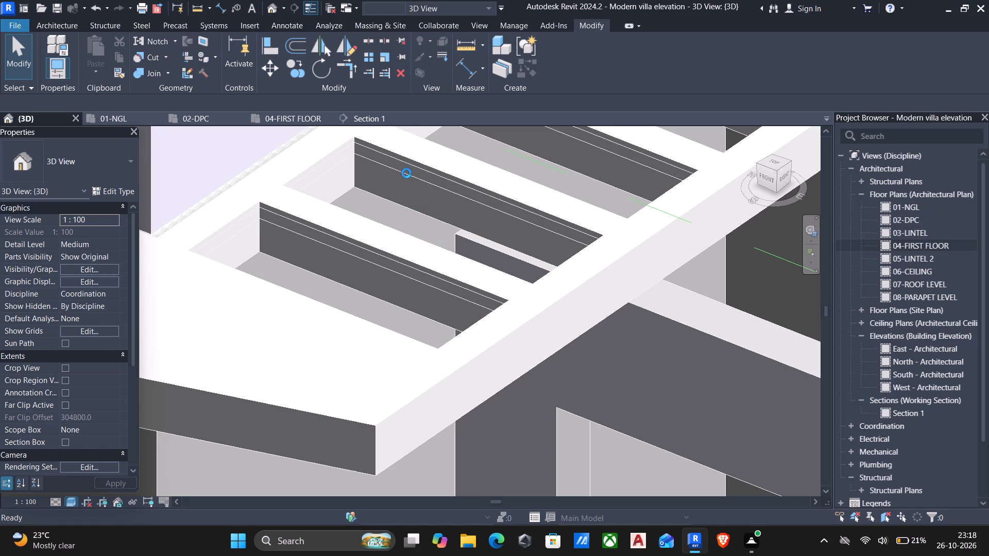
# Examine the glass slot infills from above and below in realistic display, highlighting the Casework model, and compare them with the whole villa.
pyautogui.scroll(-3, 416, 220)
pyautogui.moveTo(417, 225); pyautogui.dragTo(527, 263, button='middle')
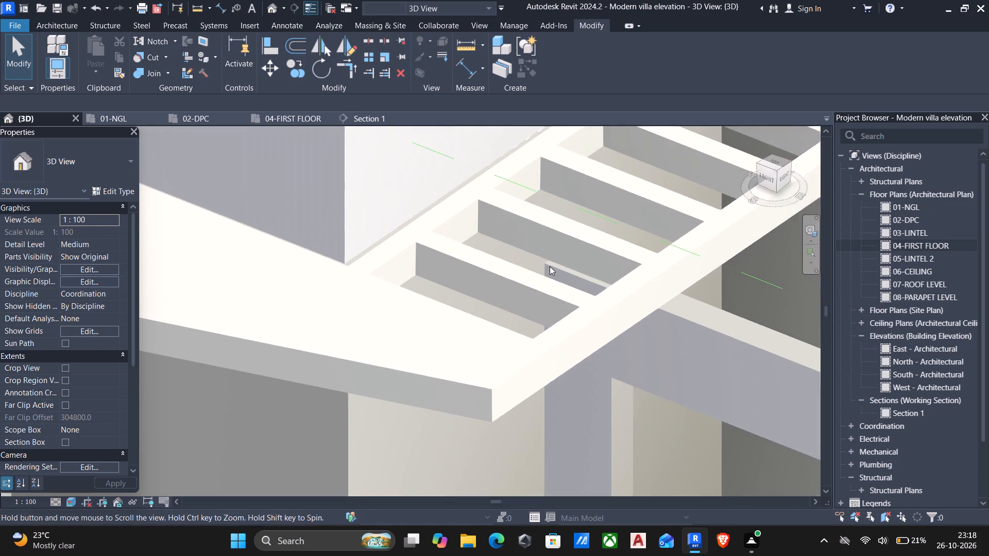
pyautogui.scroll(-5, 550, 267)
pyautogui.keyDown('shift'); pyautogui.moveTo(550, 267); pyautogui.dragTo(400, 478, button='middle'); pyautogui.keyUp('shift')
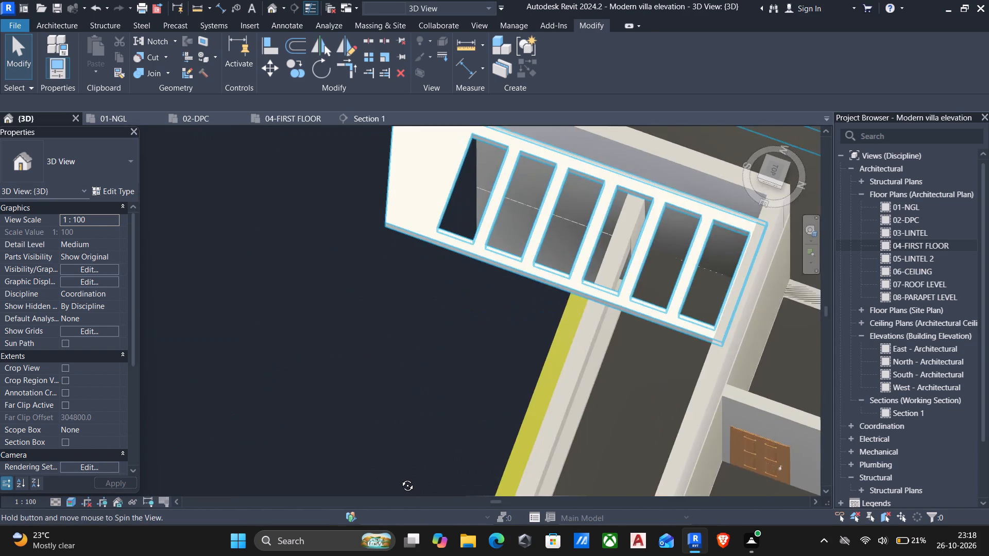
pyautogui.keyDown('shift'); pyautogui.moveTo(400, 478); pyautogui.dragTo(458, 14, button='middle'); pyautogui.keyUp('shift')
pyautogui.scroll(2, 510, 198)
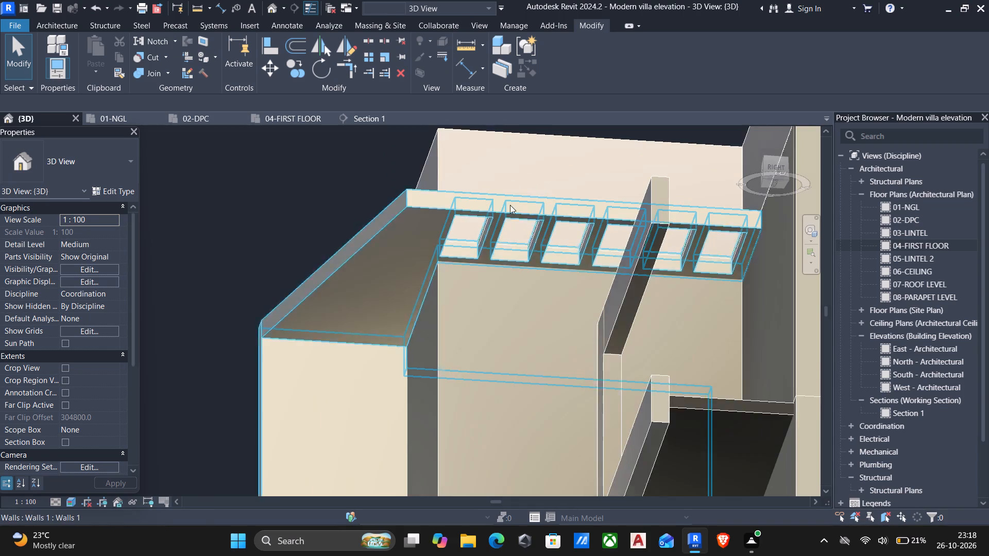
pyautogui.scroll(2, 510, 205)
pyautogui.click(444, 275)
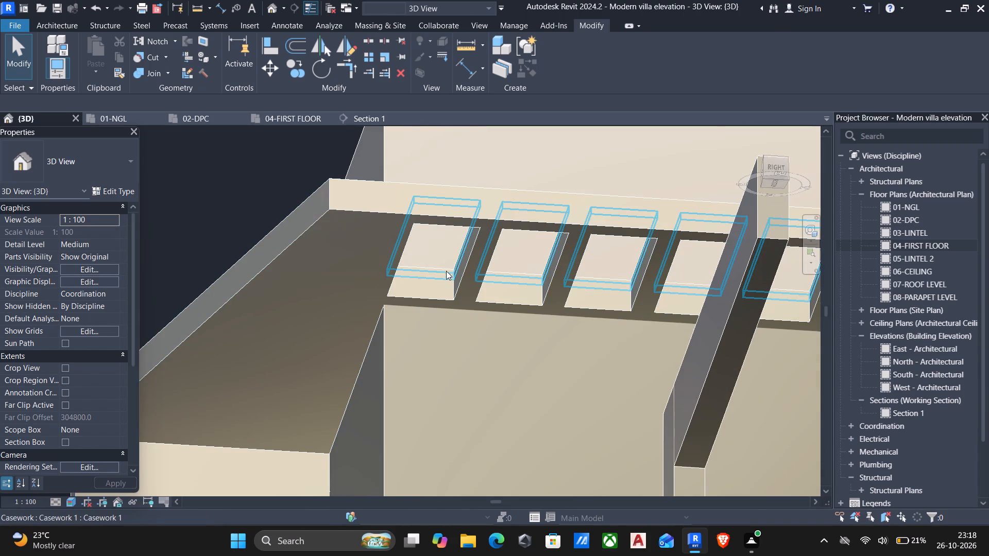
pyautogui.scroll(-4, 468, 259)
pyautogui.keyDown('shift'); pyautogui.moveTo(471, 259); pyautogui.dragTo(483, 439, button='middle'); pyautogui.keyUp('shift')
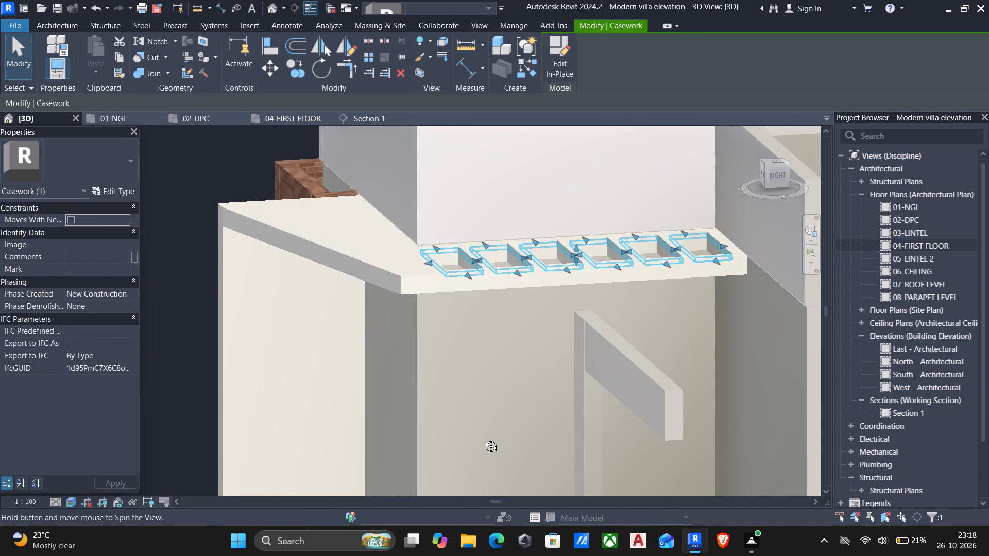
pyautogui.keyDown('shift'); pyautogui.moveTo(483, 439); pyautogui.dragTo(484, 440, button='middle'); pyautogui.keyUp('shift')
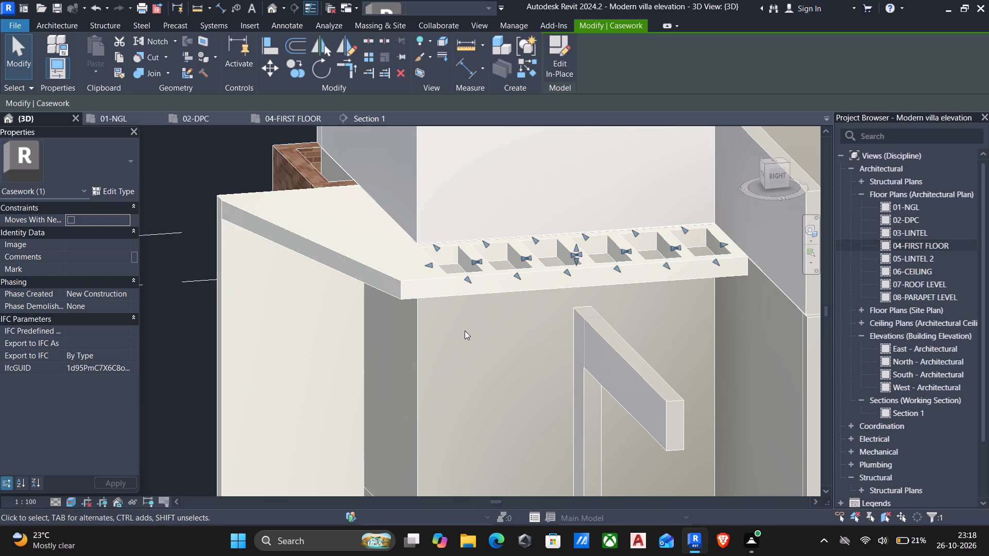
pyautogui.scroll(-5, 441, 327)
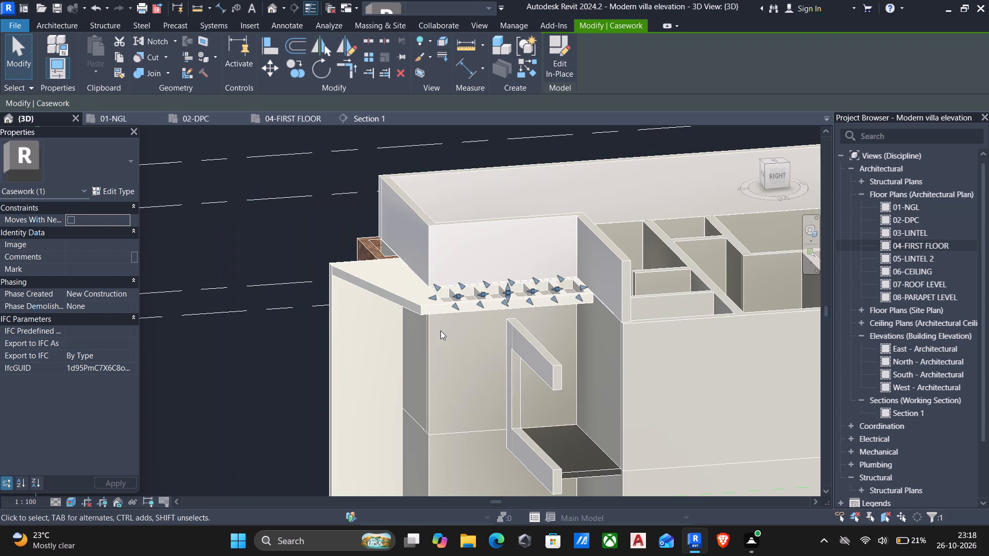
pyautogui.scroll(-3, 427, 401)
pyautogui.press('Escape')
pyautogui.scroll(-2, 420, 379)
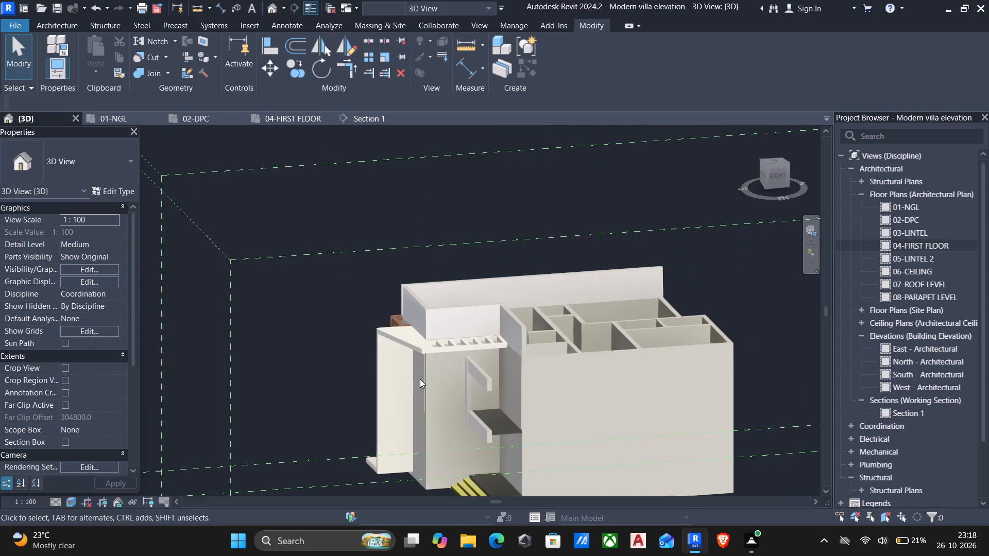
pyautogui.scroll(-1, 420, 379)
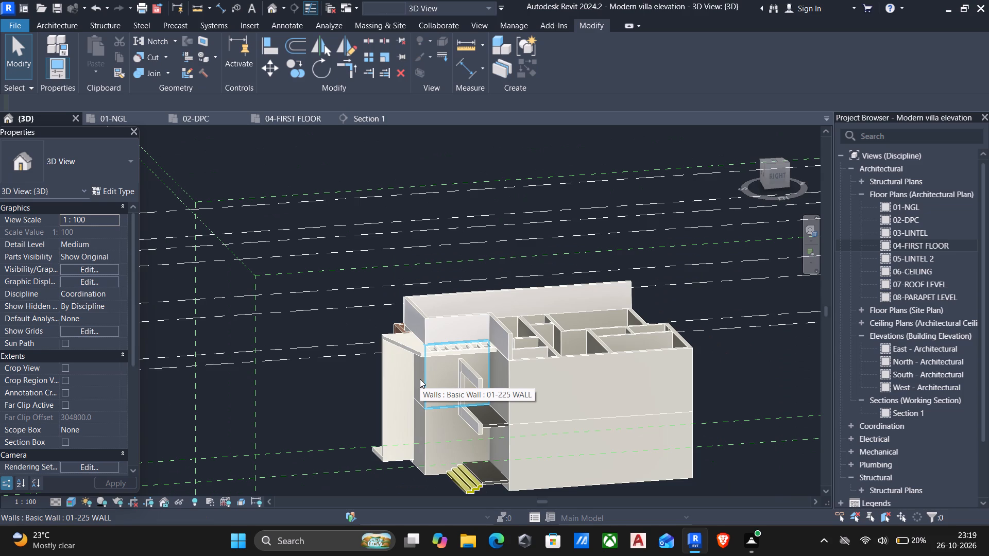
# Reopen the in-place frame and slotted slab wall model and start an extrusion on the front face of the 01-225 WALL.
pyautogui.click(394, 349)
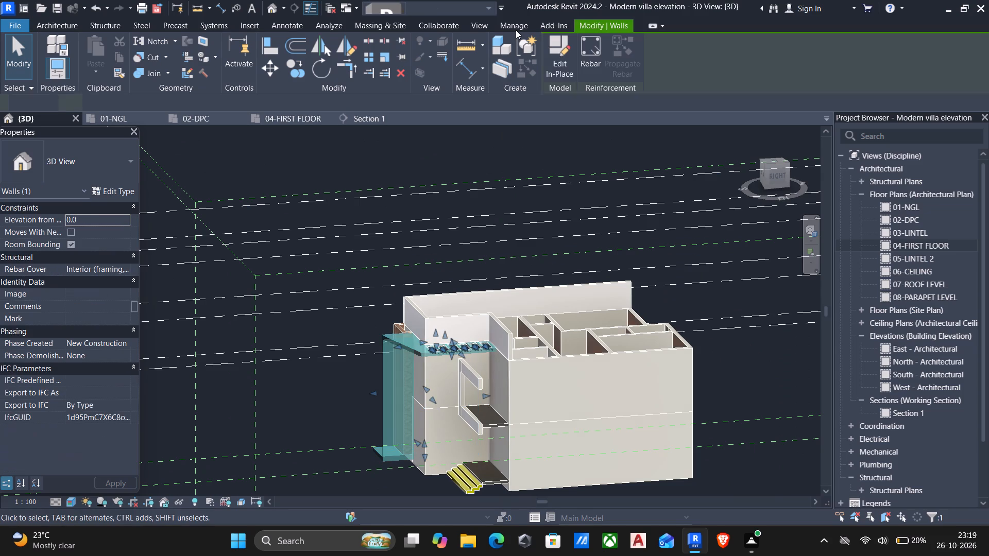
pyautogui.click(558, 54)
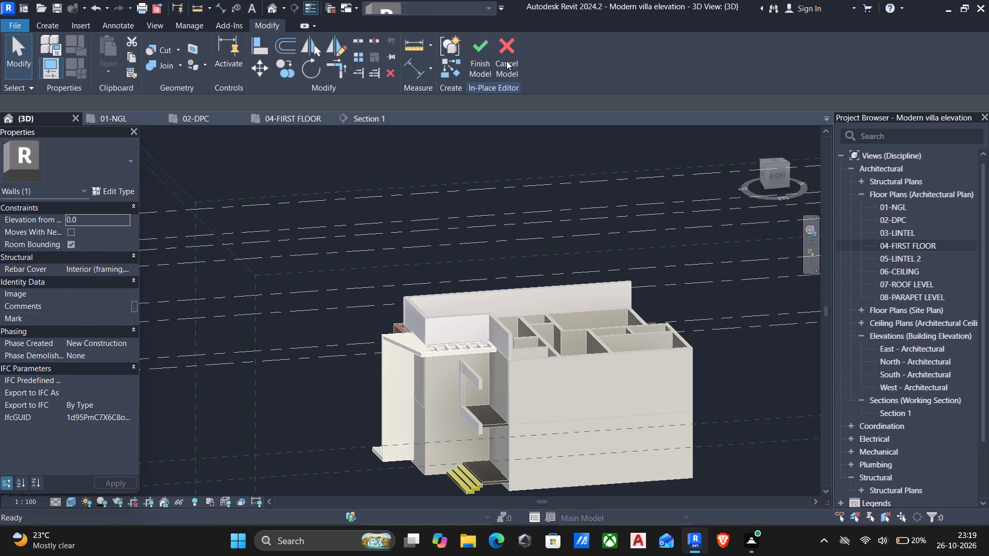
pyautogui.click(36, 25)
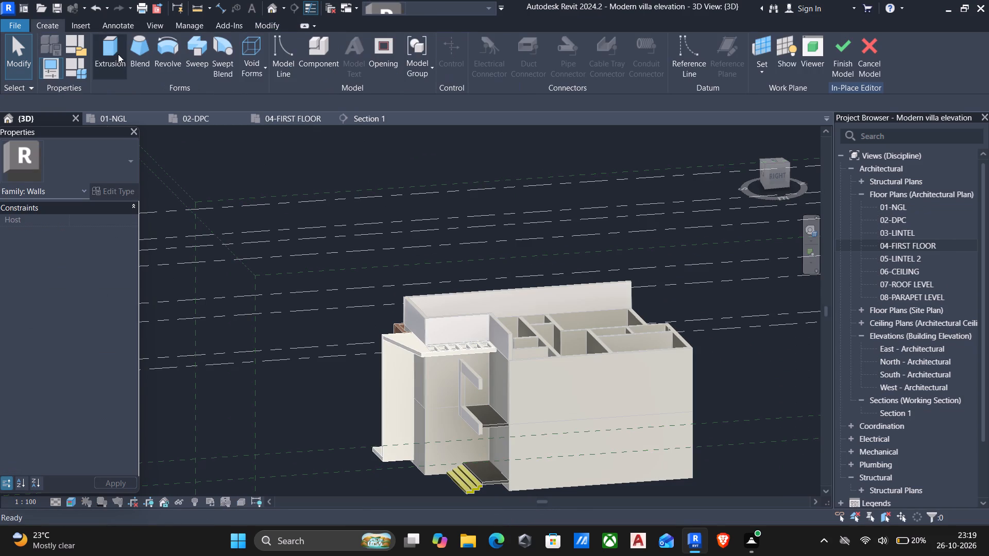
pyautogui.click(111, 47)
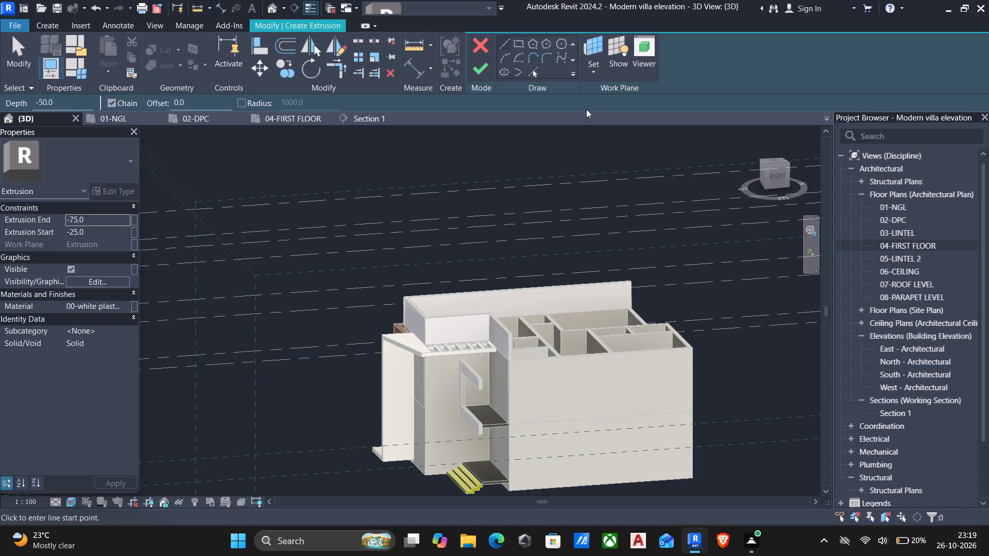
pyautogui.click(599, 76)
pyautogui.click(608, 116)
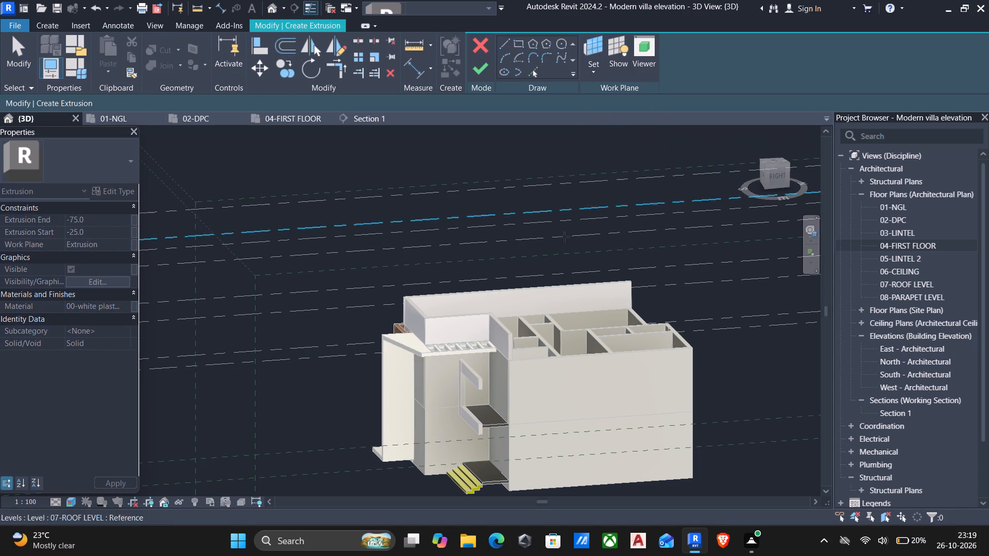
pyautogui.scroll(-1, 437, 474)
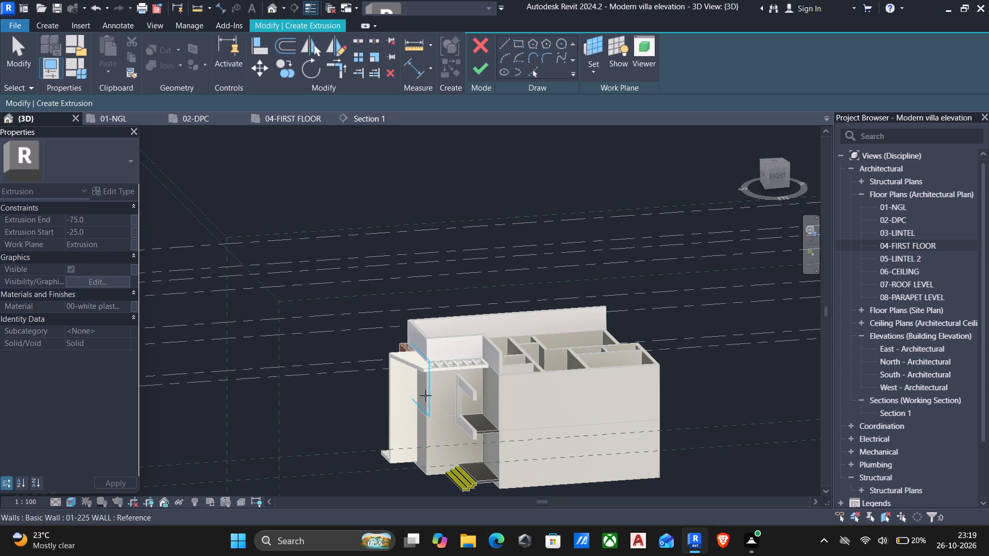
pyautogui.keyDown('shift'); pyautogui.moveTo(425, 396); pyautogui.dragTo(528, 406, button='middle'); pyautogui.keyUp('shift')
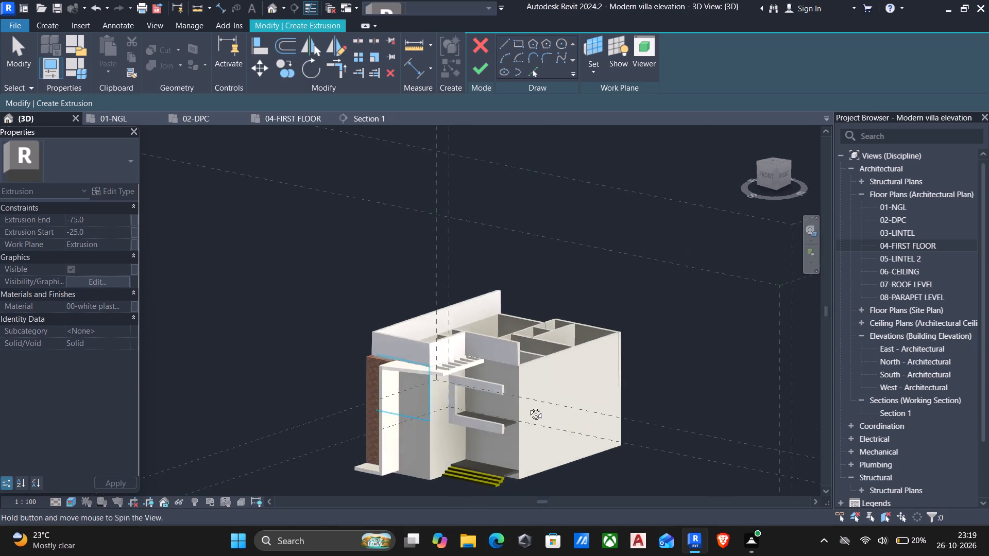
pyautogui.keyDown('shift'); pyautogui.moveTo(528, 406); pyautogui.dragTo(535, 408, button='middle'); pyautogui.keyUp('shift')
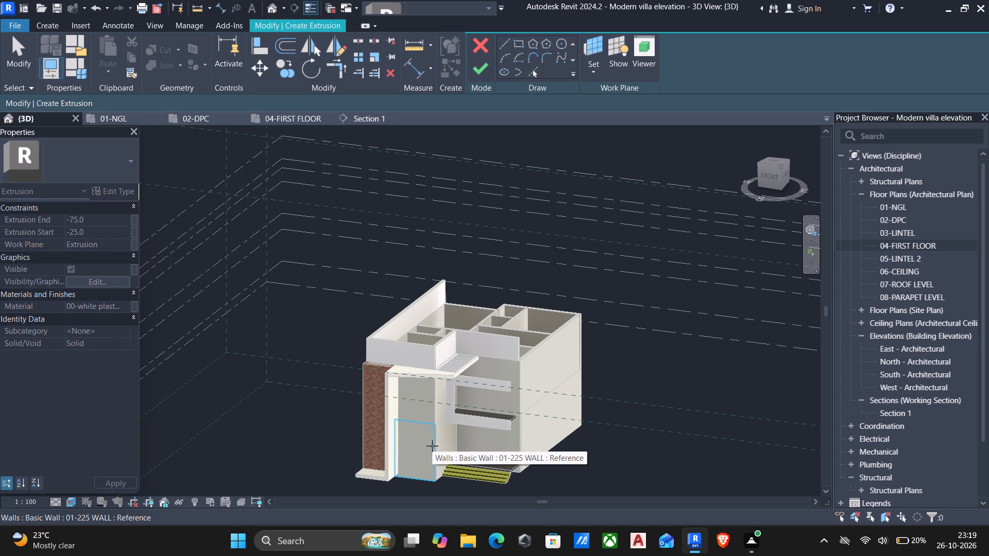
pyautogui.click(401, 414)
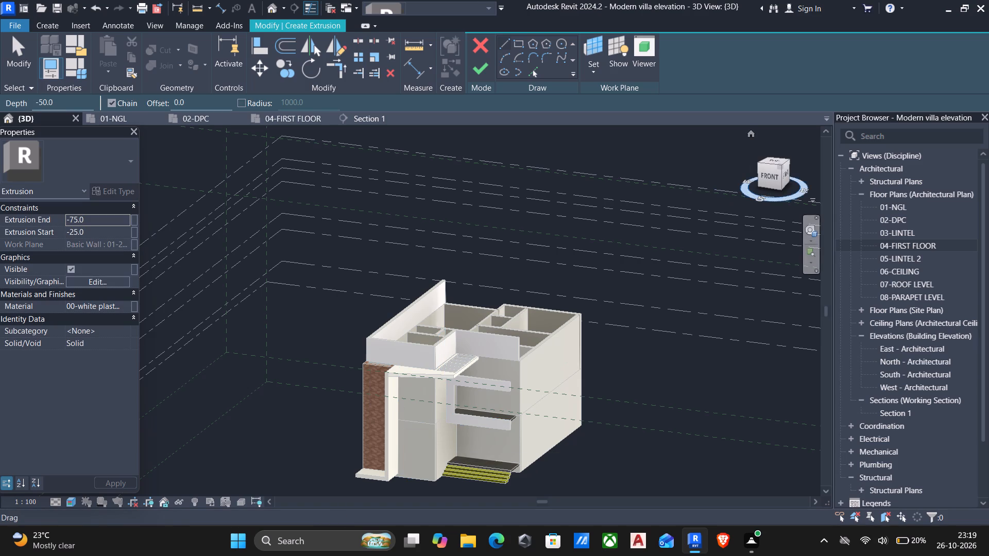
# From the front view, sketch lines 600 mm up the front wall's stair-side edge, 1200 mm along 02-DPC, and about 5250 mm up to 05-LINTEL 2.
pyautogui.click(769, 176)
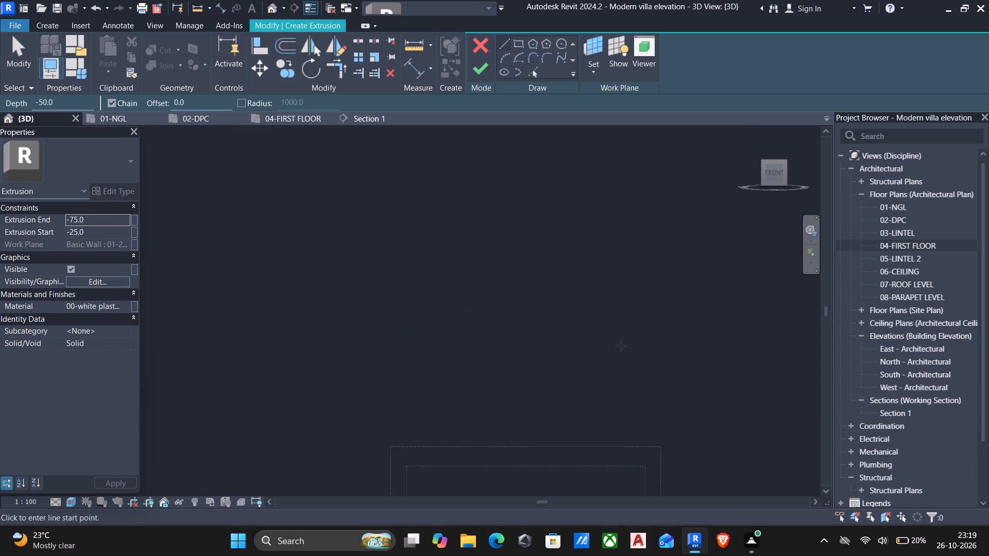
pyautogui.moveTo(470, 452); pyautogui.dragTo(490, 406, button='middle')
pyautogui.scroll(1, 453, 402)
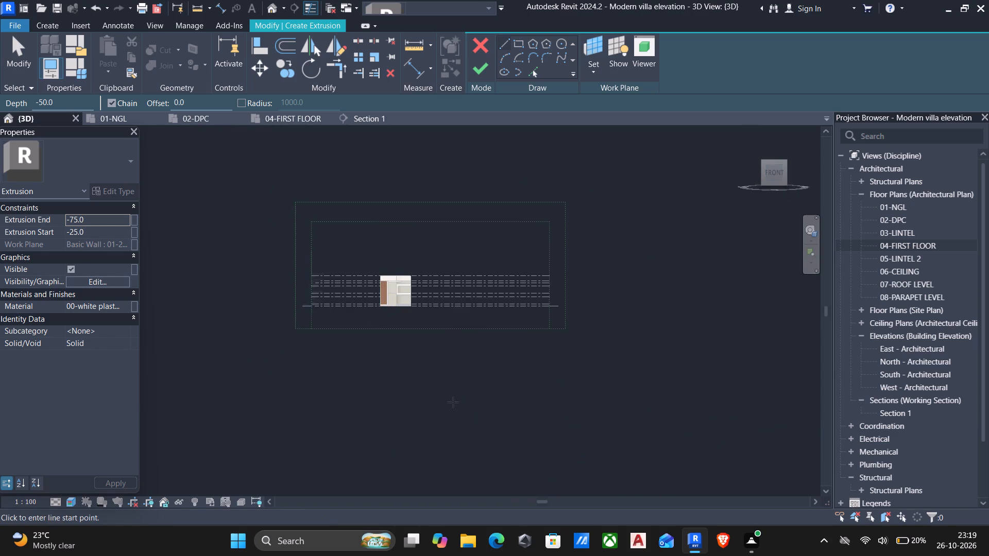
pyautogui.scroll(5, 453, 402)
pyautogui.moveTo(329, 192); pyautogui.dragTo(374, 371, button='middle')
pyautogui.scroll(6, 375, 360)
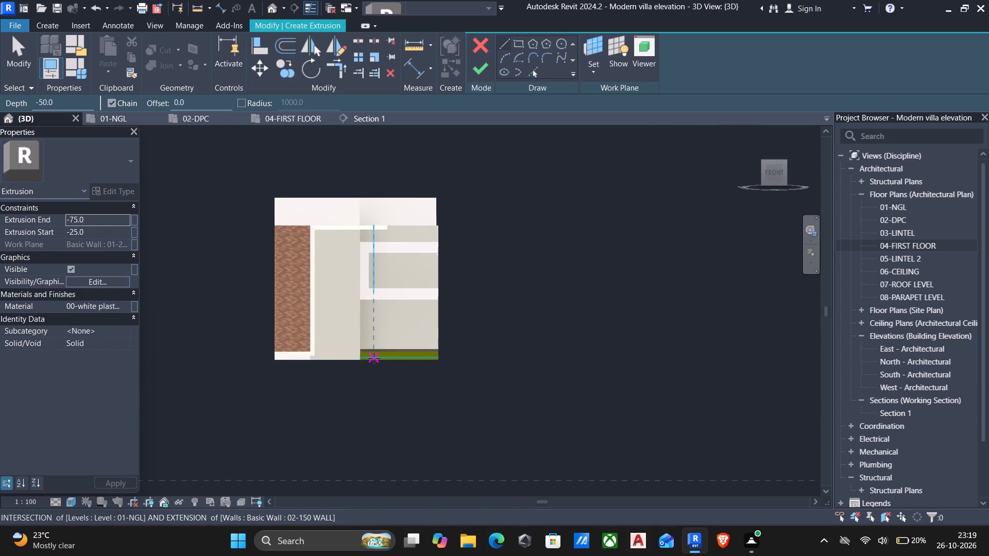
pyautogui.scroll(7, 361, 363)
pyautogui.click(357, 359)
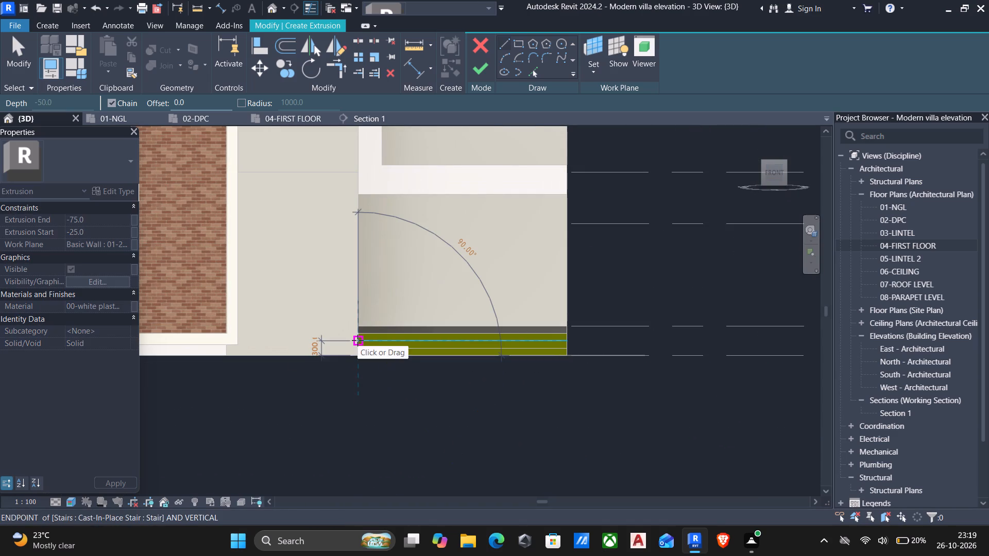
pyautogui.scroll(5, 357, 340)
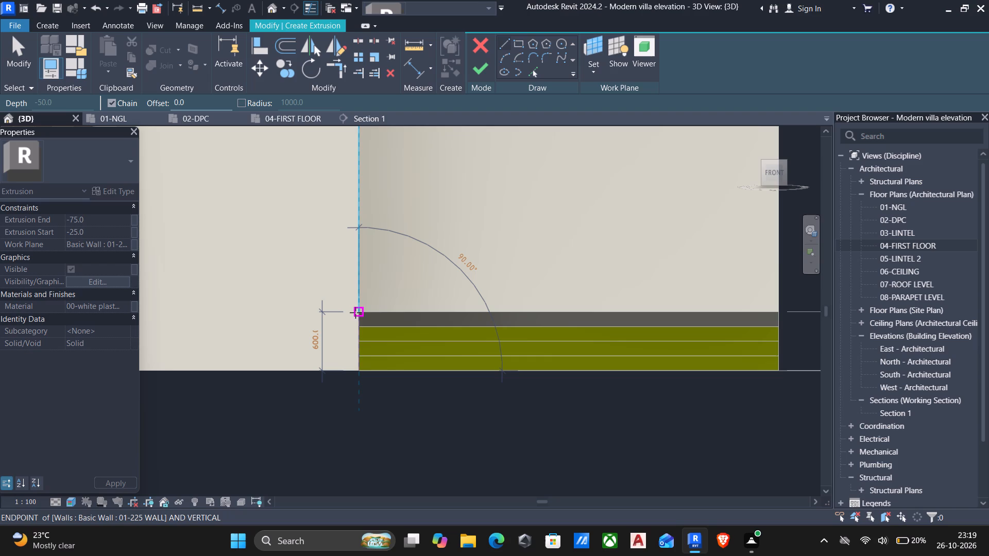
pyautogui.click(355, 312)
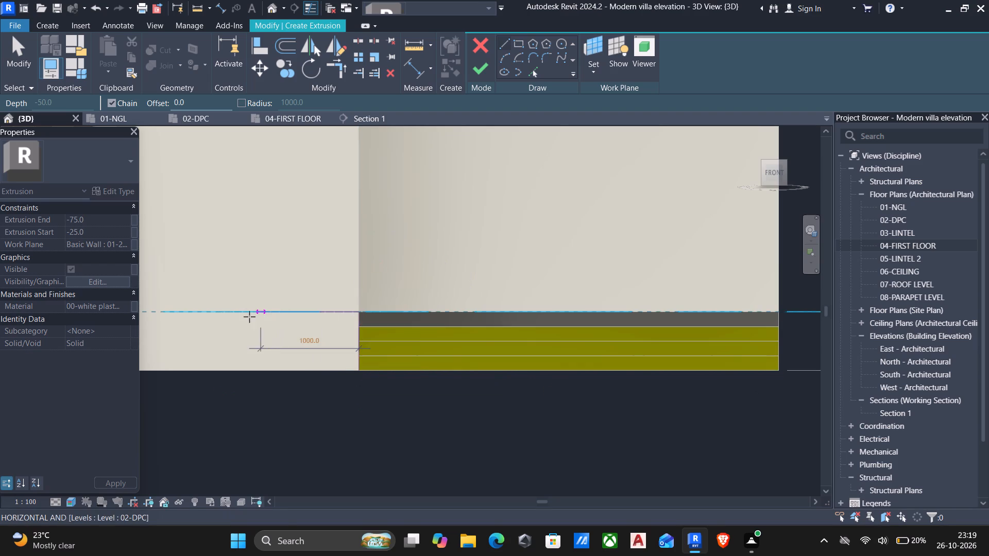
pyautogui.click(239, 315)
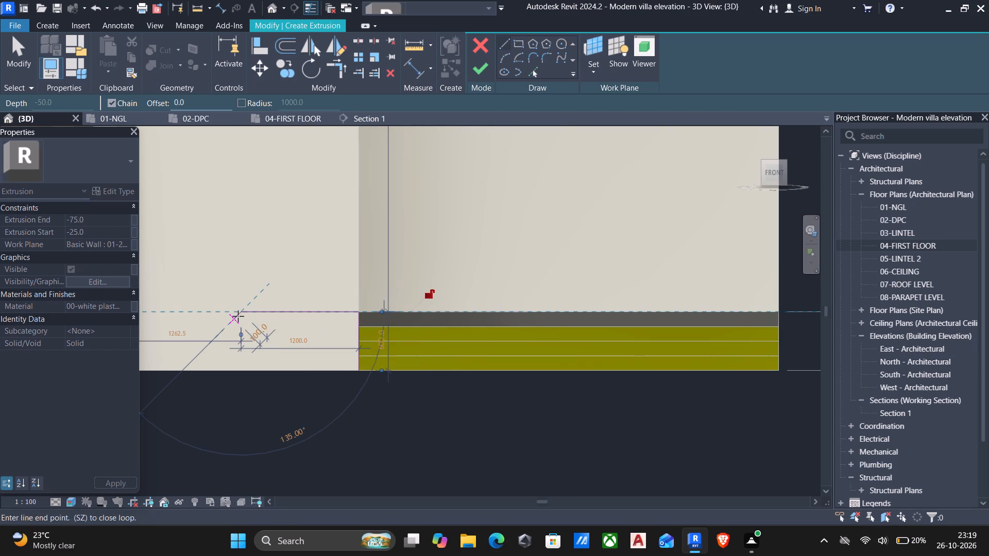
pyautogui.scroll(-4, 259, 200)
pyautogui.moveTo(259, 200); pyautogui.dragTo(486, 399, button='middle')
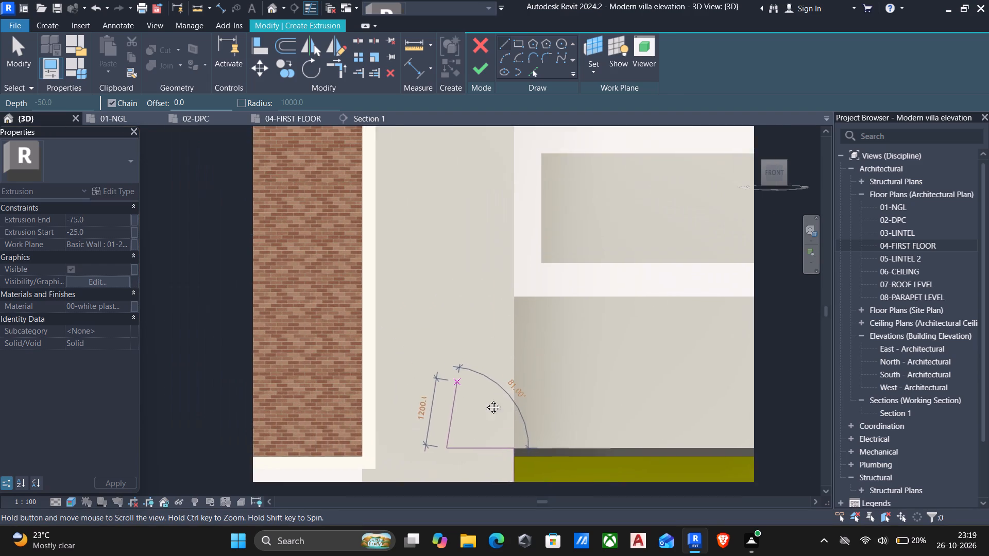
pyautogui.moveTo(486, 399); pyautogui.dragTo(488, 401, button='middle')
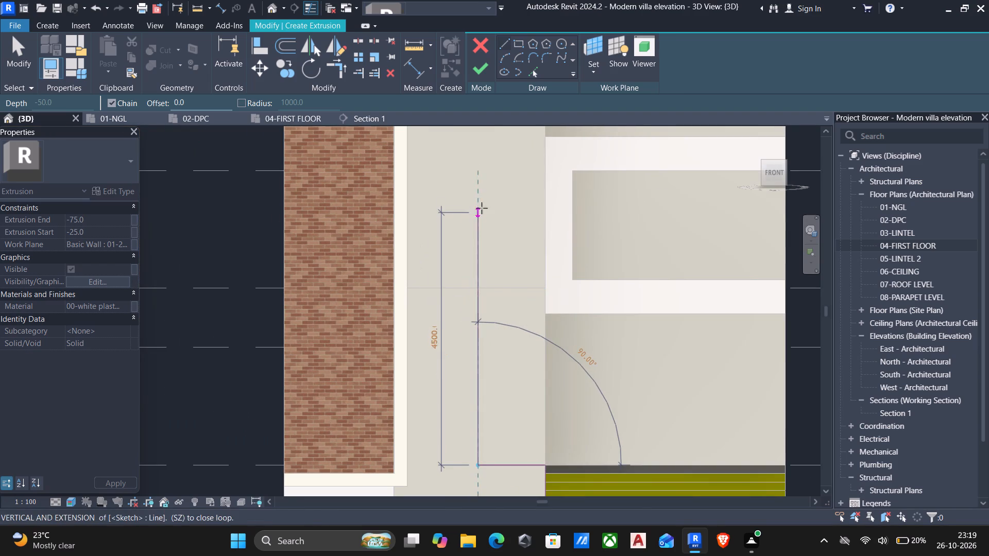
pyautogui.scroll(-3, 489, 200)
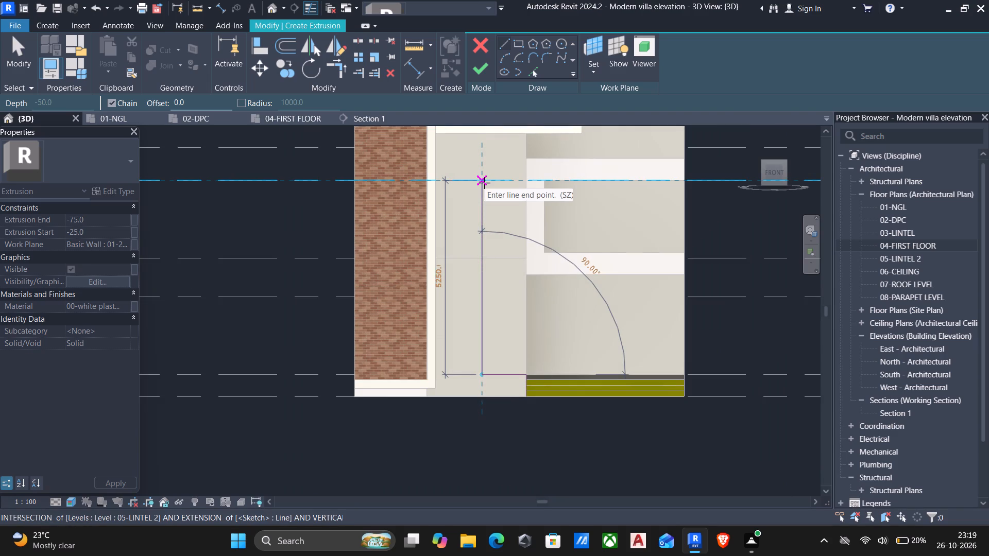
pyautogui.click(484, 183)
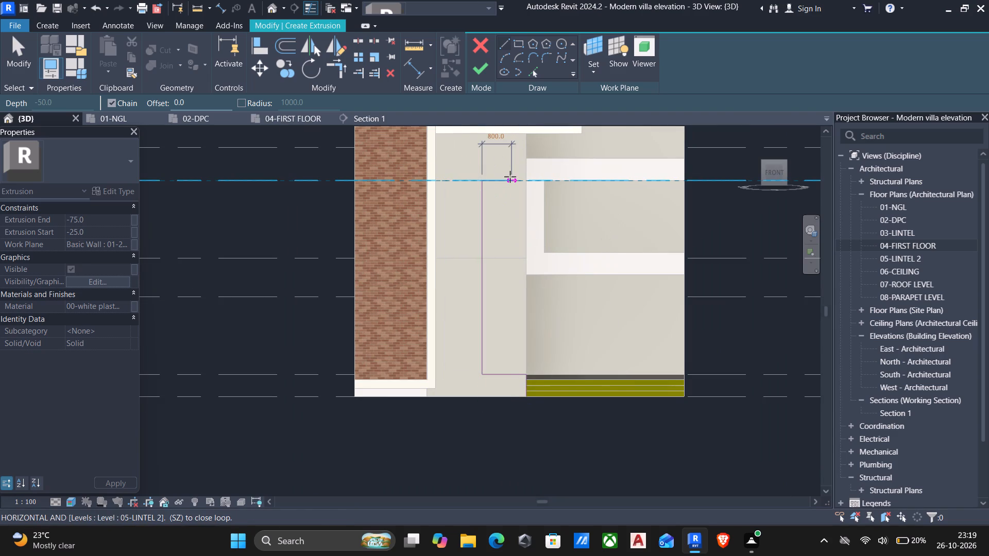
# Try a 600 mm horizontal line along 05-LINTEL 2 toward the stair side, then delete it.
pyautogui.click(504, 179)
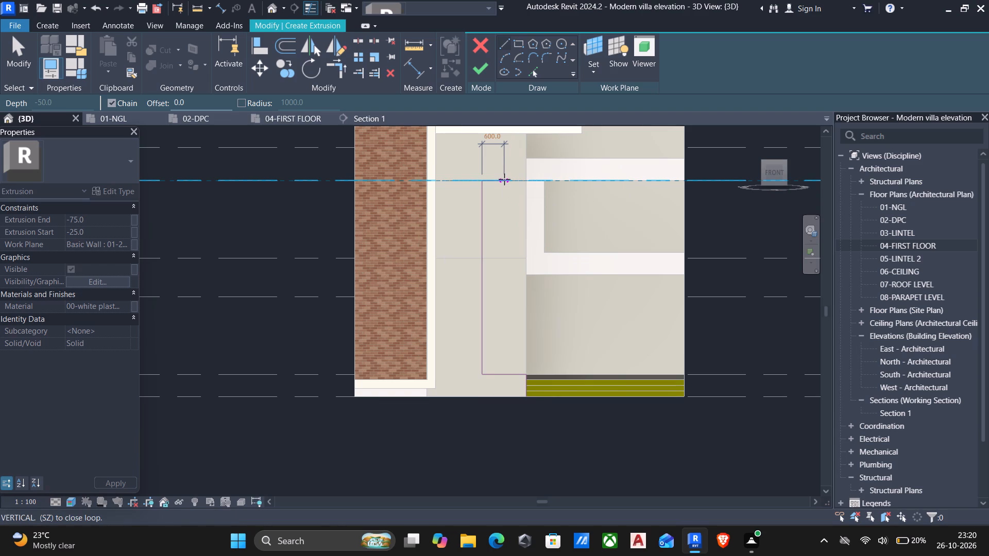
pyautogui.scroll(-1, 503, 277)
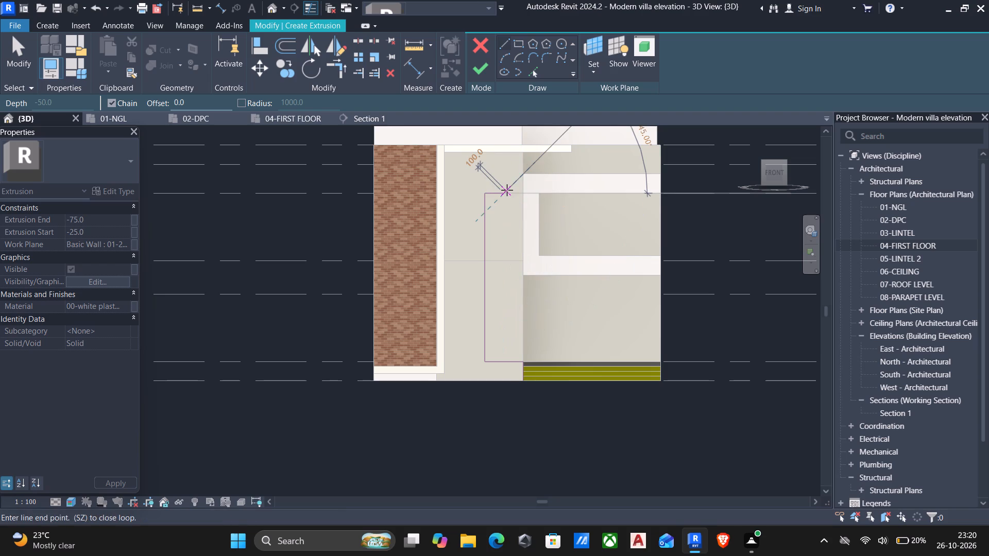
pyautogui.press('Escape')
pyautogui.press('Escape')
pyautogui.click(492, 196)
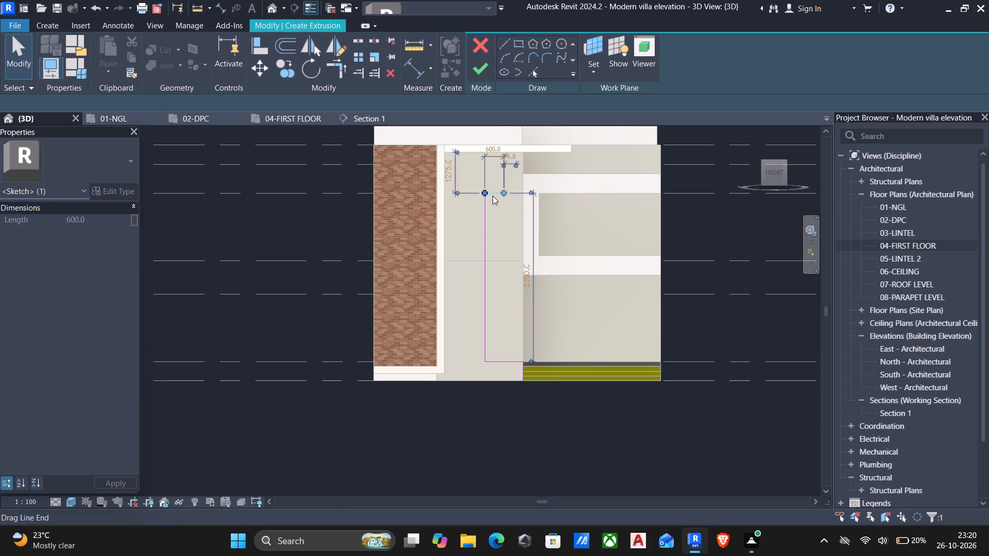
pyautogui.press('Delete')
# Close the L-shaped profile: about 600 mm along 05-LINTEL 2 toward the brick panel, 5850 mm down to 01-NGL, and back to the wall-edge corner.
pyautogui.click(503, 44)
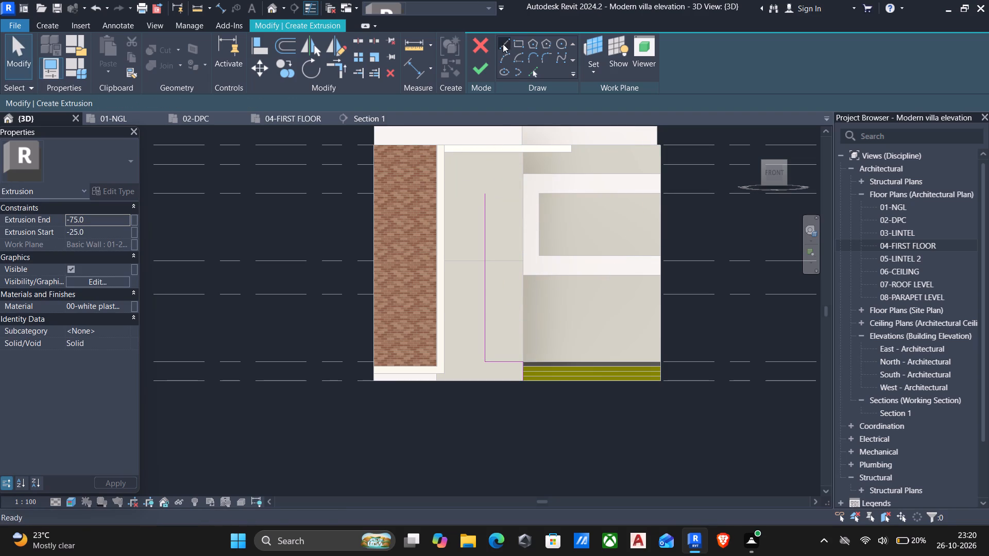
pyautogui.click(483, 191)
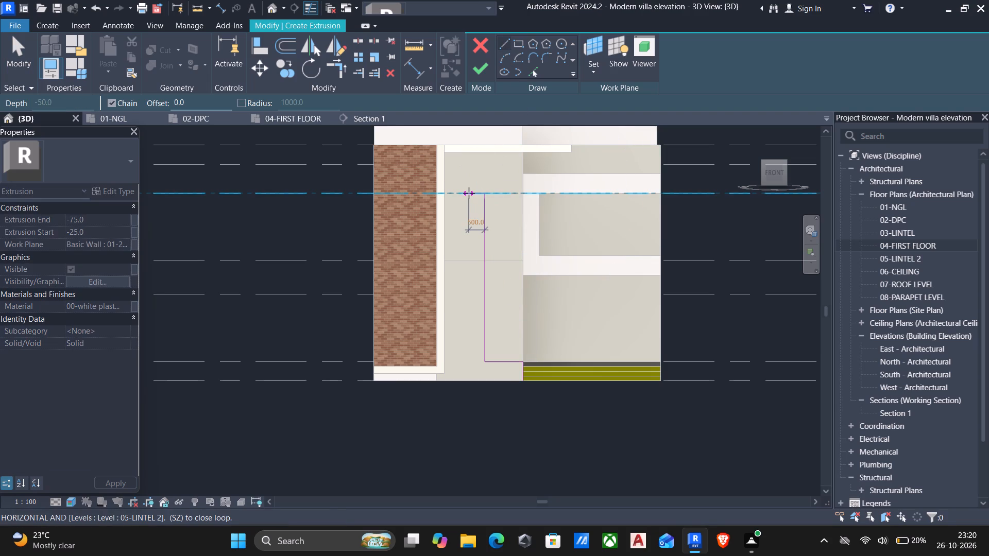
pyautogui.click(467, 193)
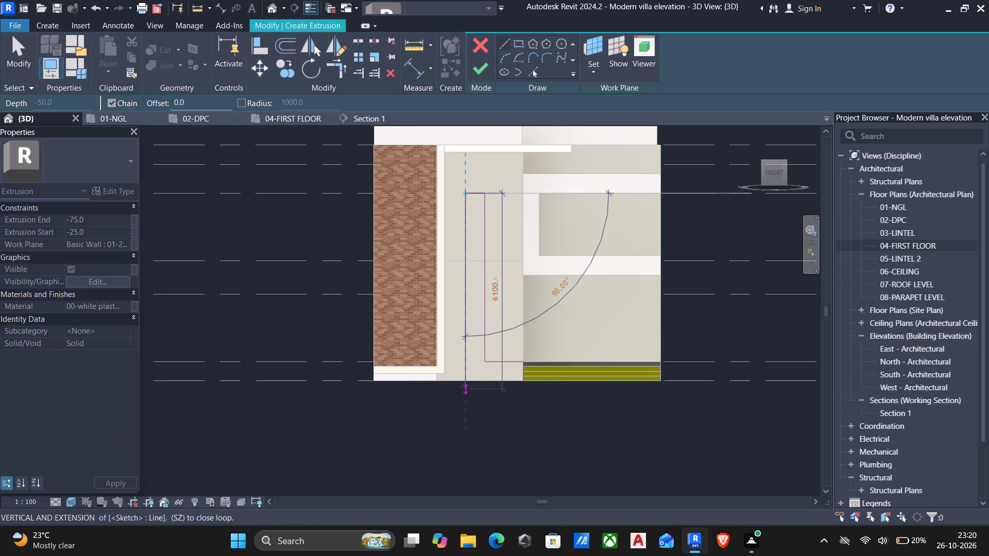
pyautogui.click(465, 386)
pyautogui.click(521, 383)
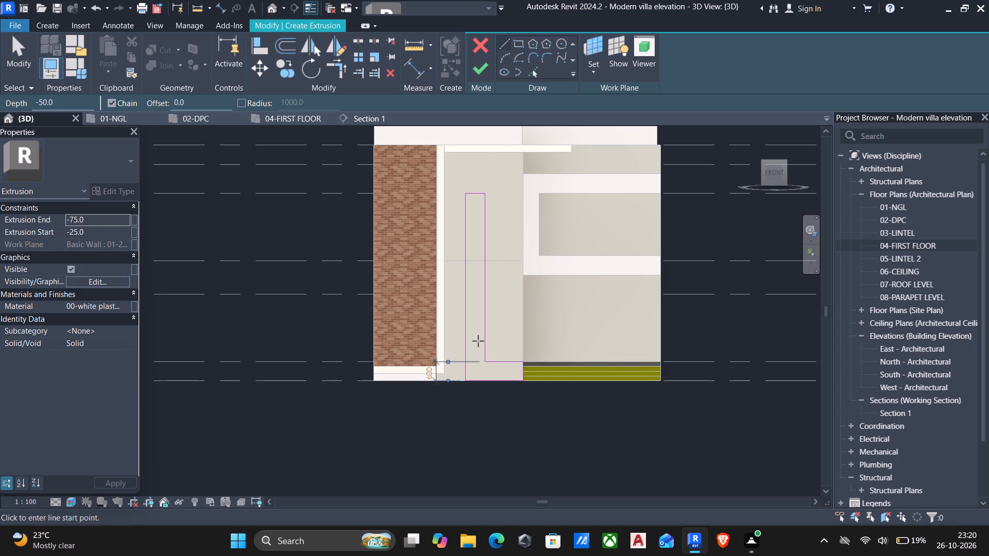
pyautogui.press('Escape')
pyautogui.press('Escape')
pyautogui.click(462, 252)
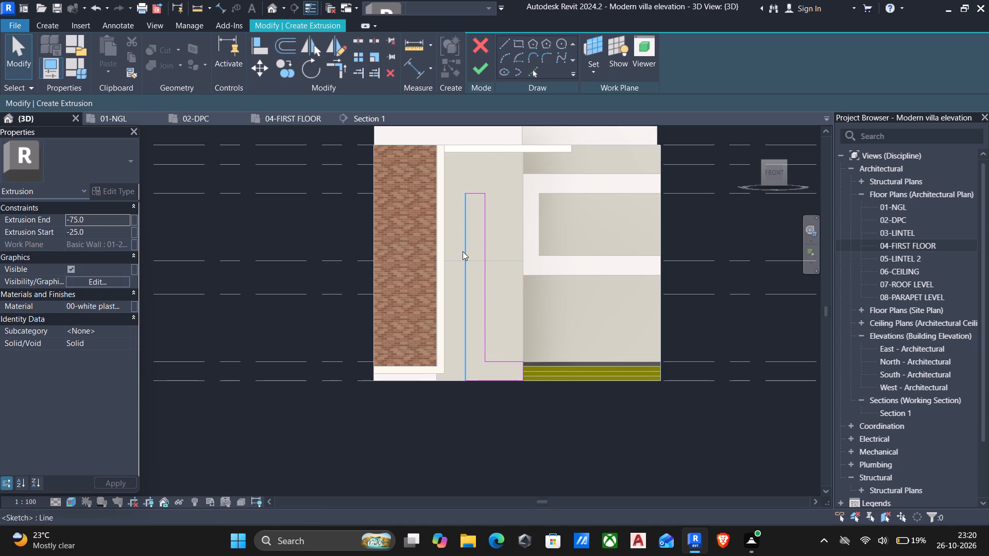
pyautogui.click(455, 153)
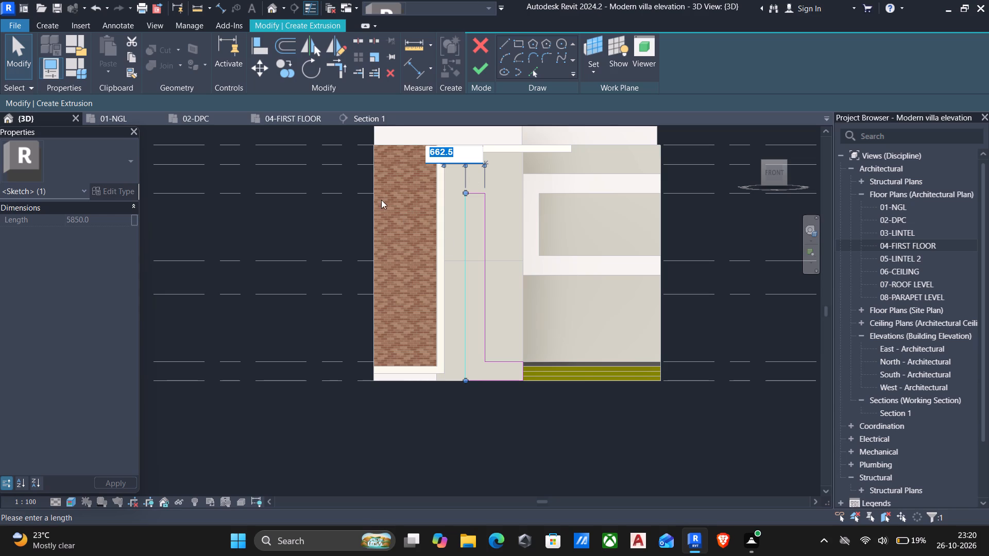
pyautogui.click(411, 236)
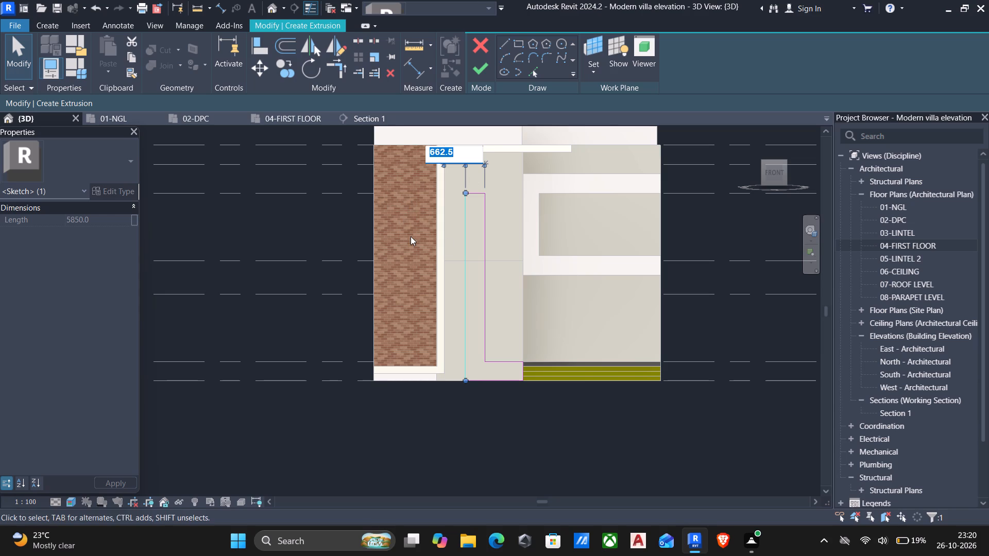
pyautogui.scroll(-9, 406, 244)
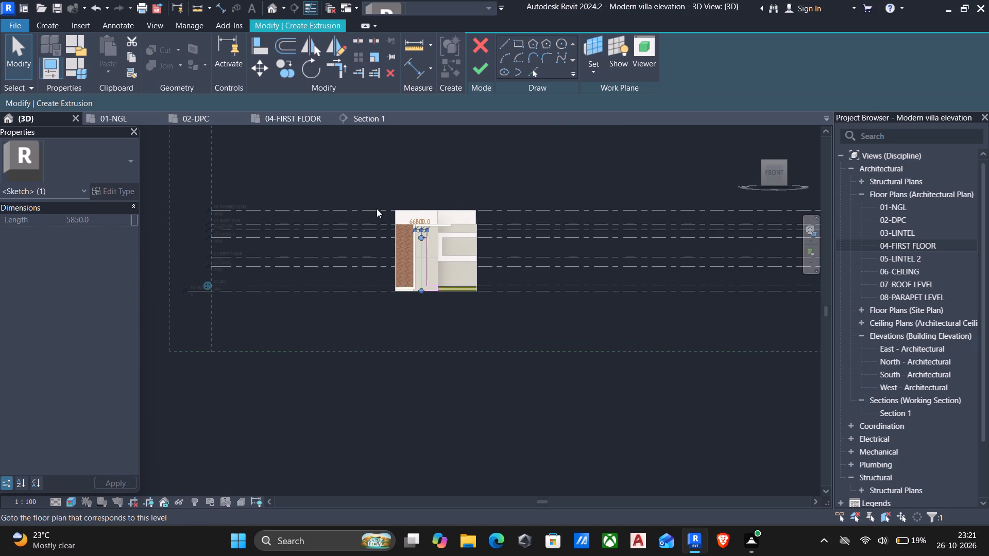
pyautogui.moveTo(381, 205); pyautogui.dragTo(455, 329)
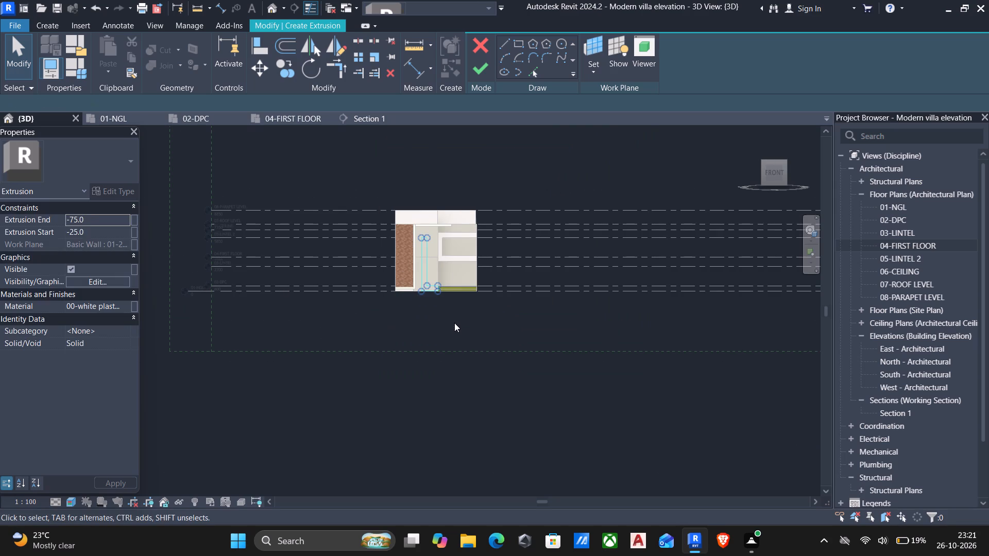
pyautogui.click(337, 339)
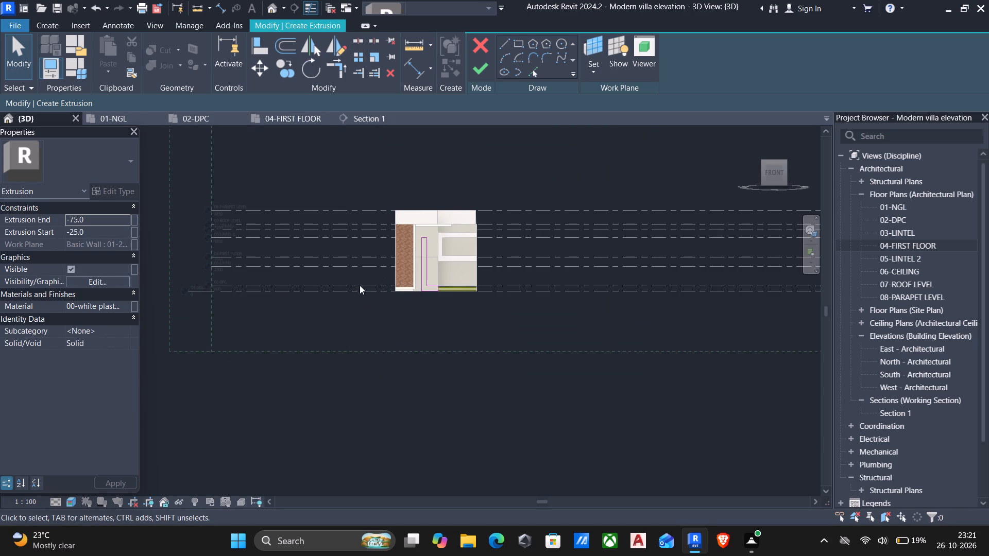
# Duplicate the 00-white plaster(1) material for the new extrusion and apply the copy.
pyautogui.click(122, 301)
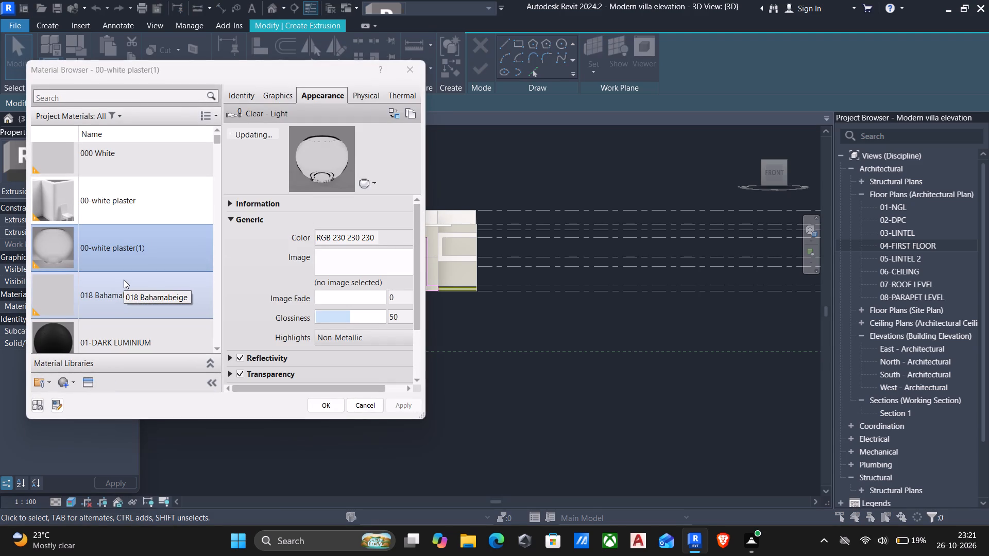
pyautogui.rightClick(149, 242)
pyautogui.click(177, 262)
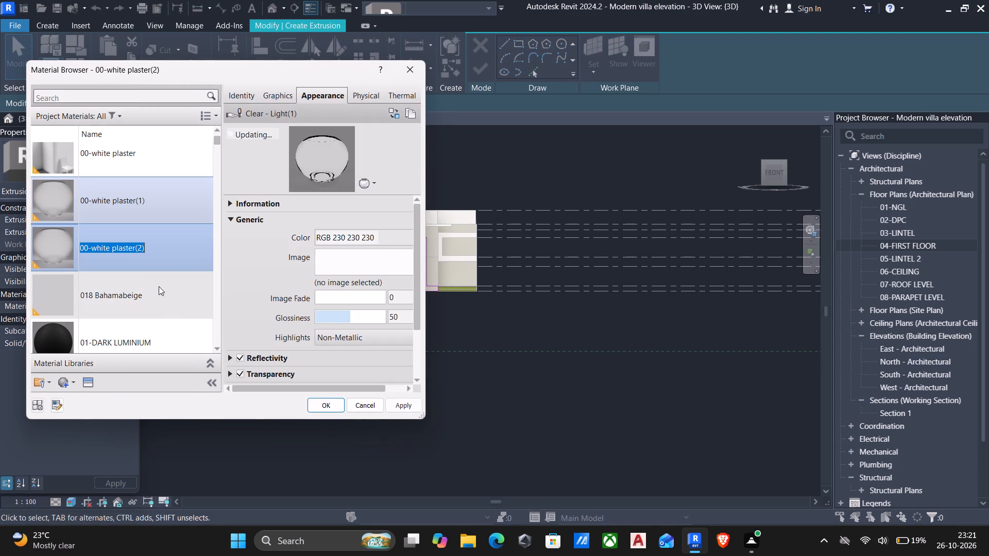
pyautogui.click(402, 405)
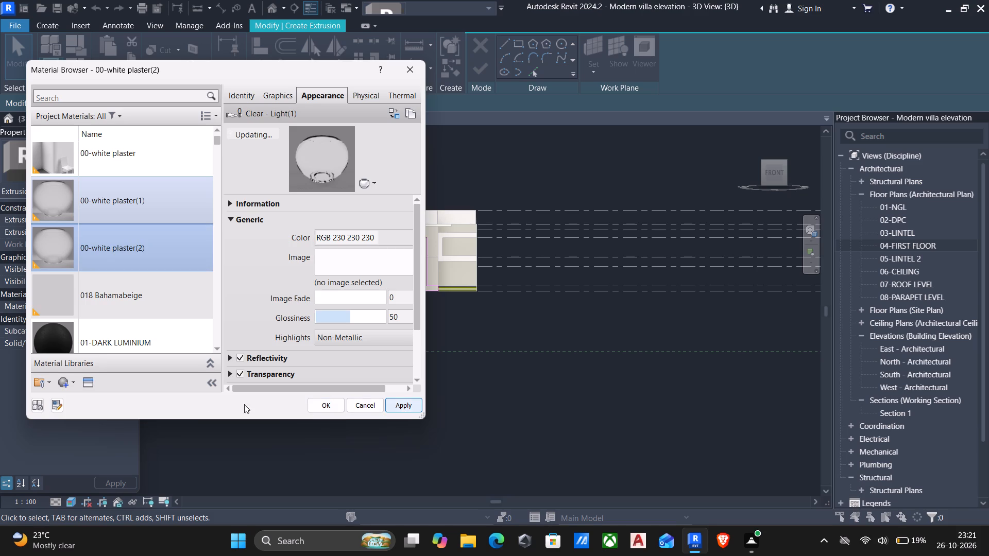
# Replace the duplicated material's appearance with the Navy Blue asset from Ceramic: Porcelain and assign the material to the extrusion.
pyautogui.click(82, 384)
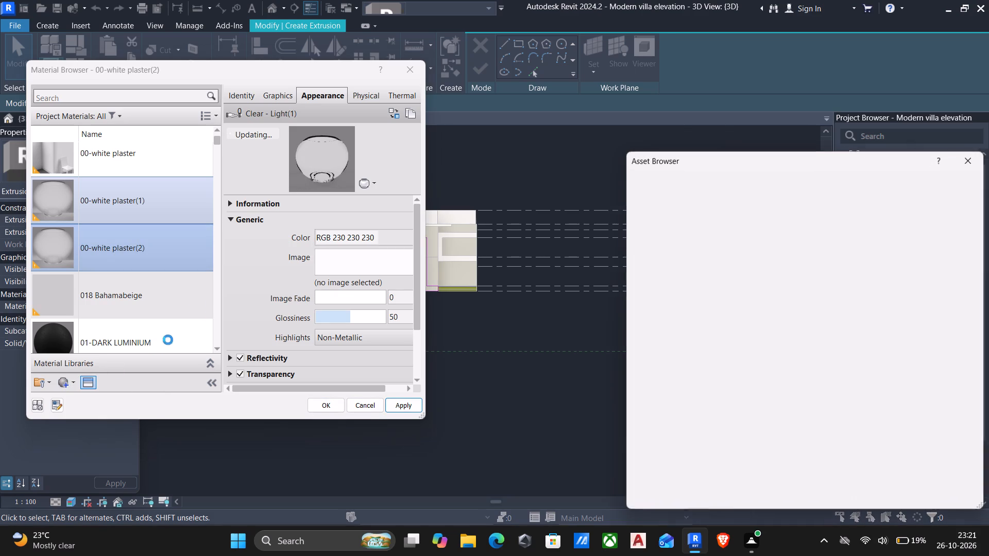
pyautogui.doubleClick(639, 251)
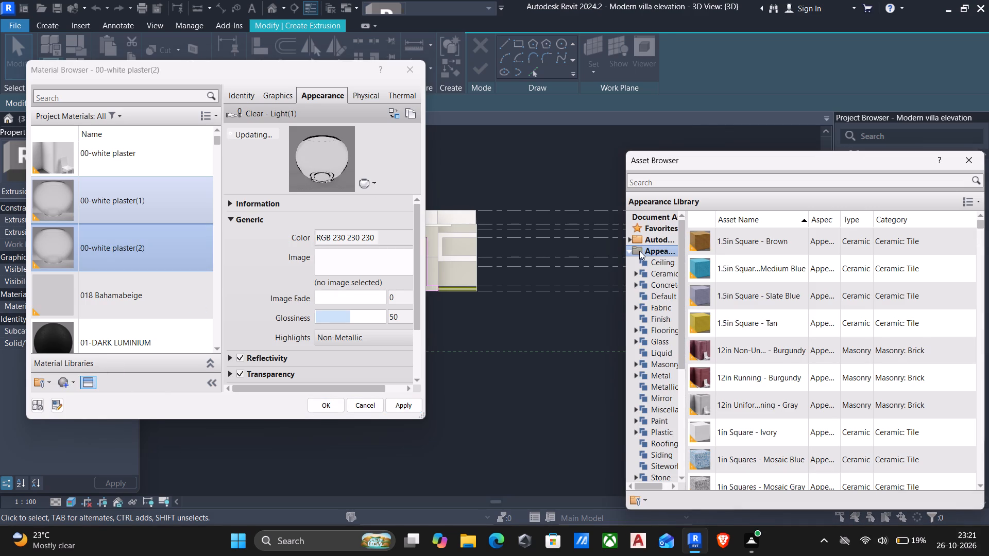
pyautogui.doubleClick(639, 275)
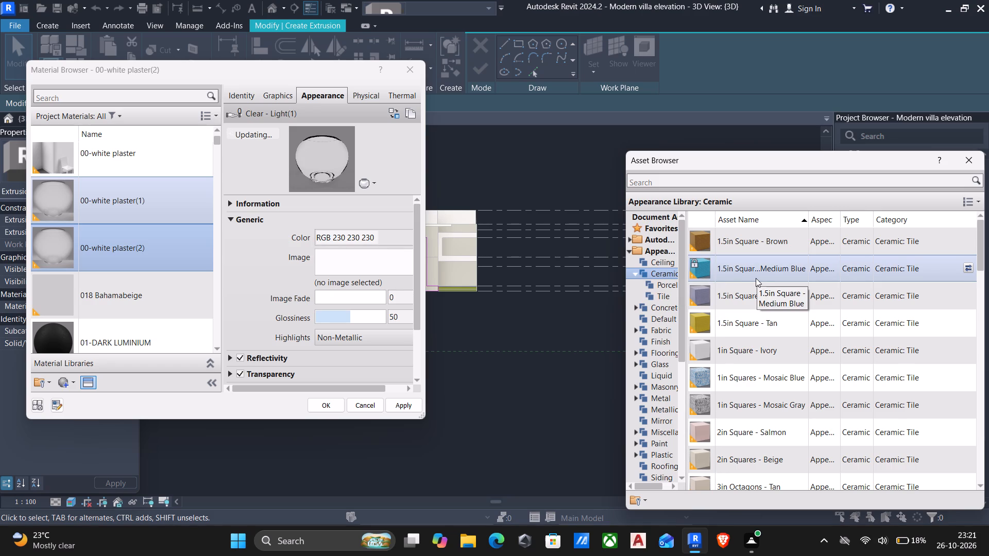
pyautogui.doubleClick(670, 285)
pyautogui.doubleClick(788, 293)
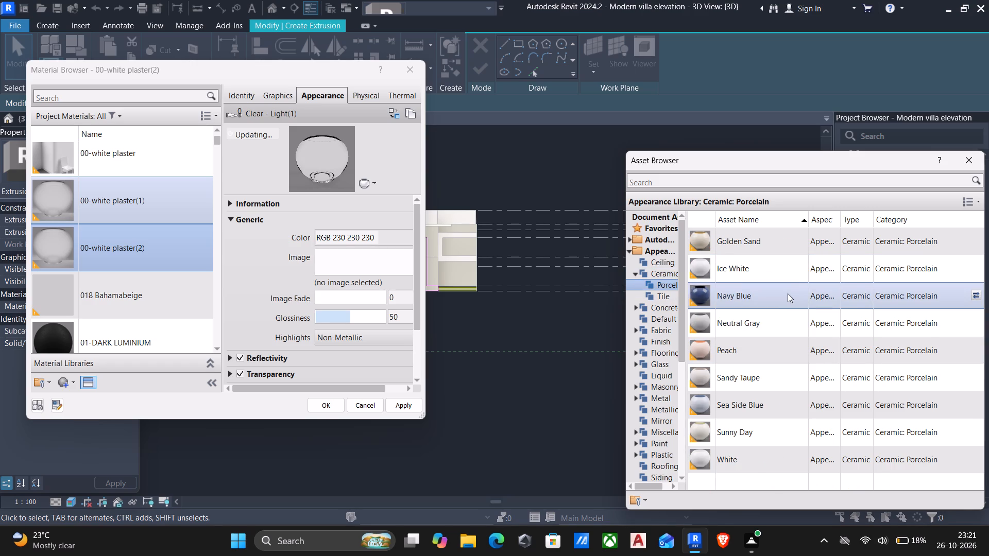
pyautogui.click(405, 406)
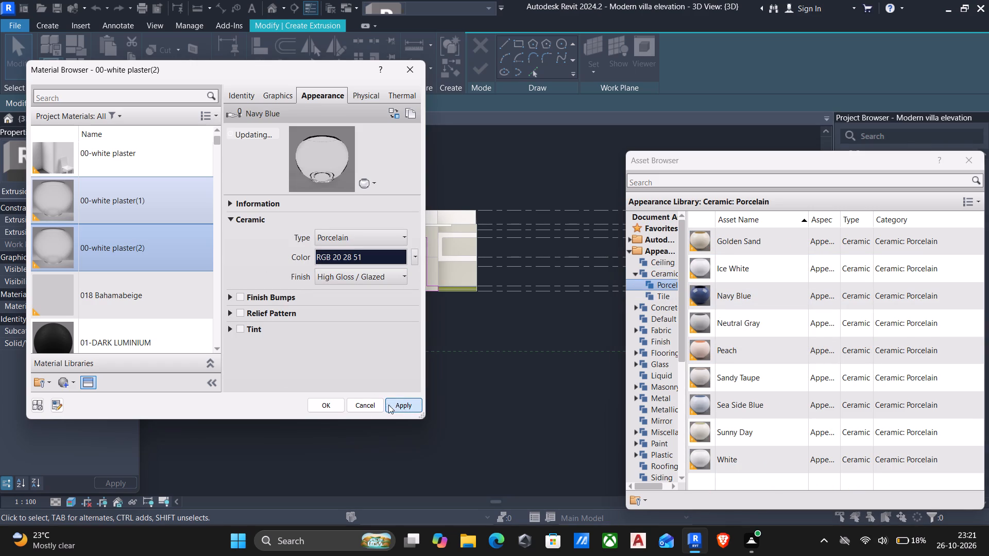
pyautogui.click(333, 405)
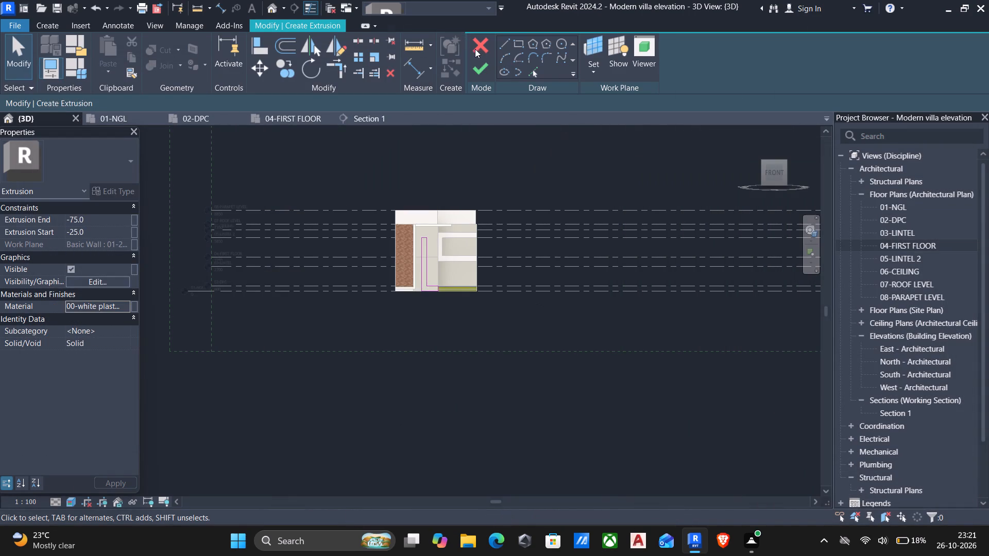
# Finish the L-shaped extrusion sketch on the front wall.
pyautogui.click(485, 72)
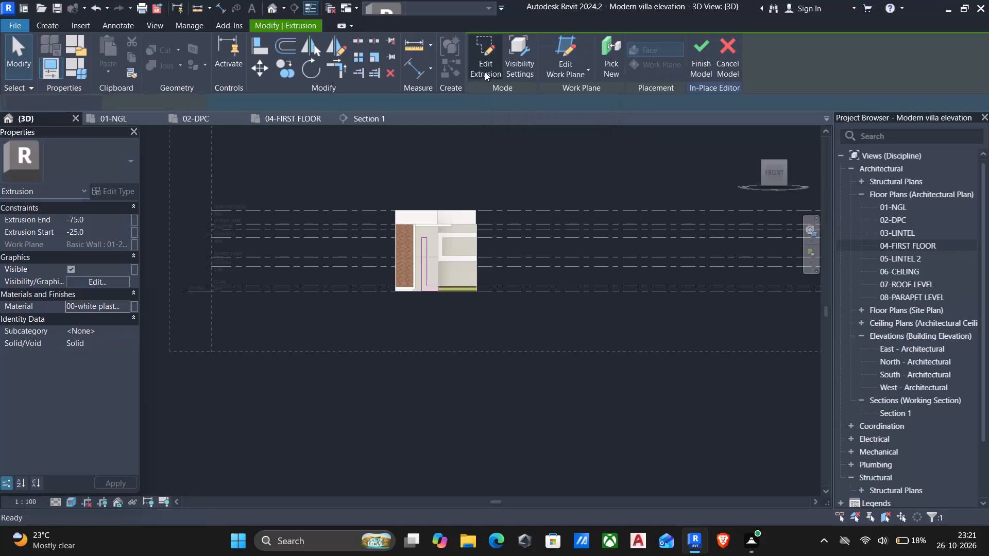
# Finish the in-place wall model that contains the new L-shaped extrusion.
pyautogui.click(710, 52)
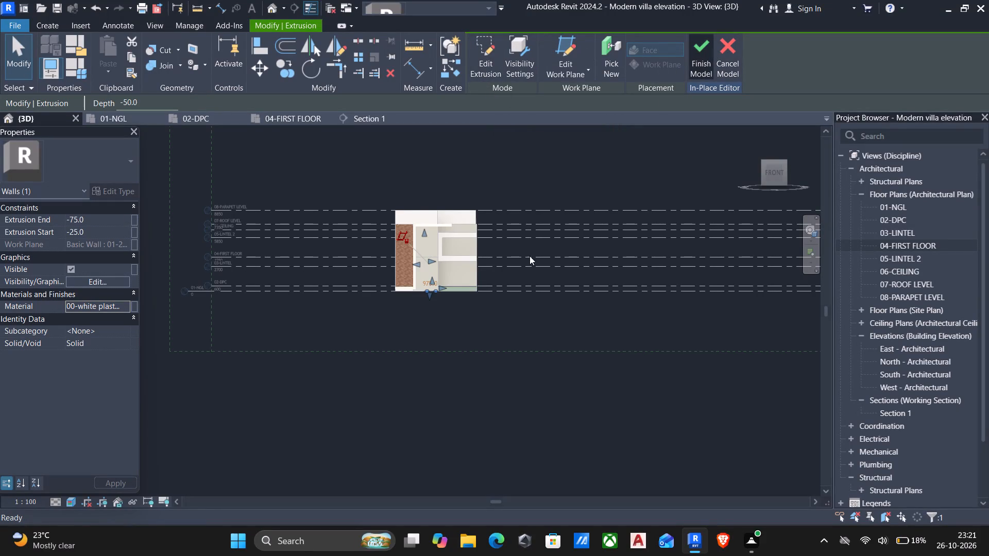
pyautogui.press('Escape')
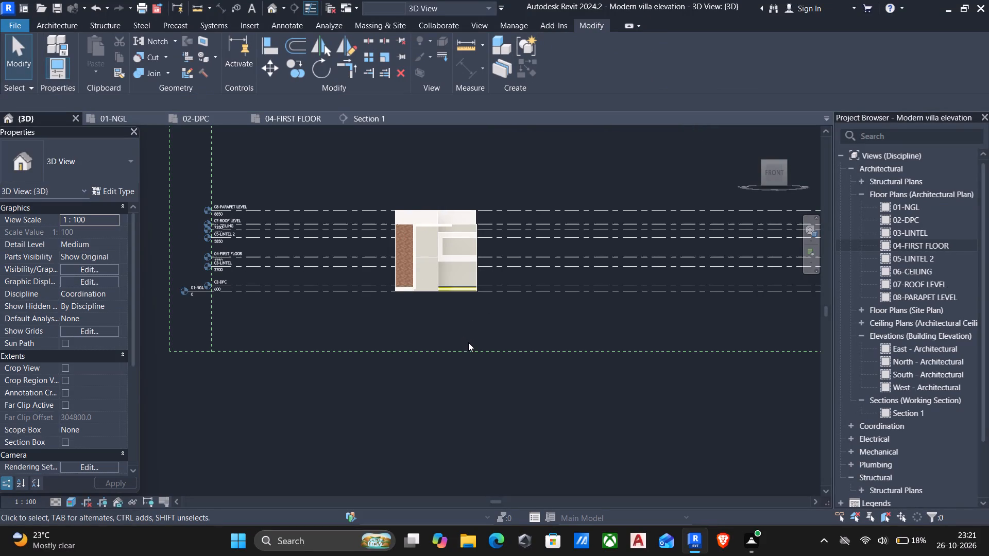
# Examine the villa's front facade from several angles to check the new L-shaped extrusion.
pyautogui.scroll(-1, 469, 343)
pyautogui.keyDown('shift'); pyautogui.moveTo(469, 343); pyautogui.dragTo(388, 555, button='middle'); pyautogui.keyUp('shift')
pyautogui.moveTo(484, 159); pyautogui.dragTo(432, 270, button='middle')
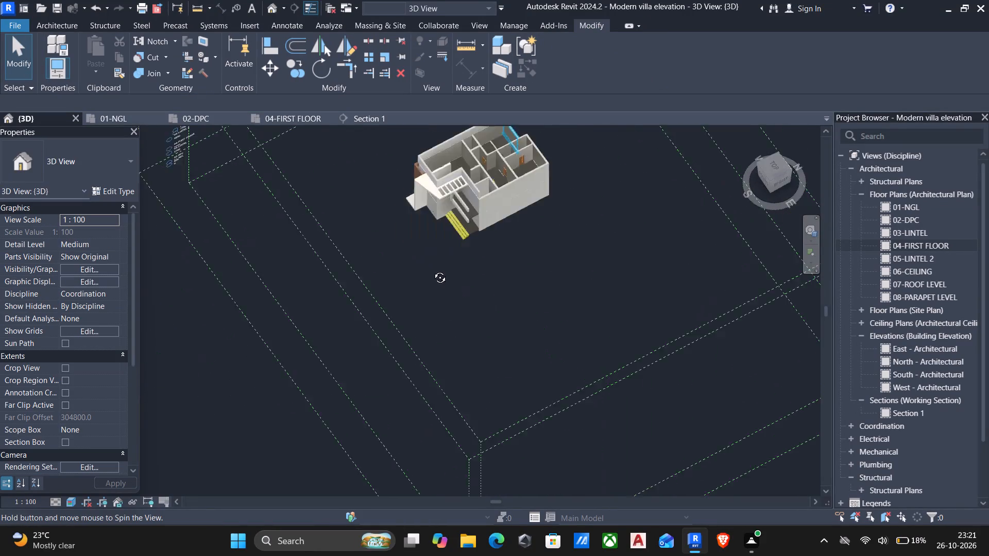
pyautogui.moveTo(432, 270); pyautogui.dragTo(492, 258, button='middle')
pyautogui.scroll(5, 488, 248)
pyautogui.keyDown('shift'); pyautogui.moveTo(436, 245); pyautogui.dragTo(446, 229, button='middle'); pyautogui.keyUp('shift')
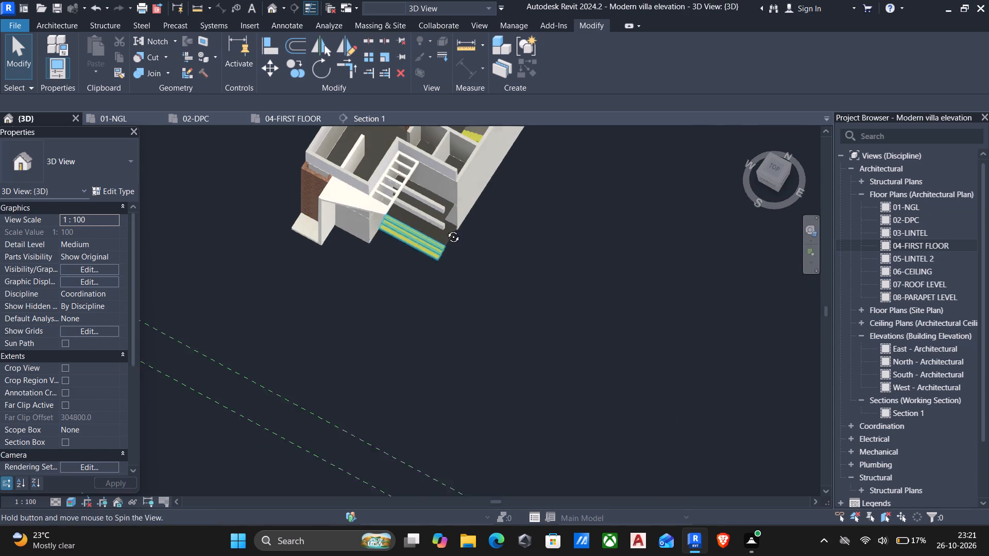
pyautogui.keyDown('shift'); pyautogui.moveTo(446, 229); pyautogui.dragTo(449, 222, button='middle'); pyautogui.keyUp('shift')
pyautogui.scroll(1, 457, 198)
pyautogui.scroll(-3, 459, 193)
pyautogui.moveTo(459, 194); pyautogui.dragTo(473, 356, button='middle')
pyautogui.keyDown('shift'); pyautogui.moveTo(477, 355); pyautogui.dragTo(371, 330, button='middle'); pyautogui.keyUp('shift')
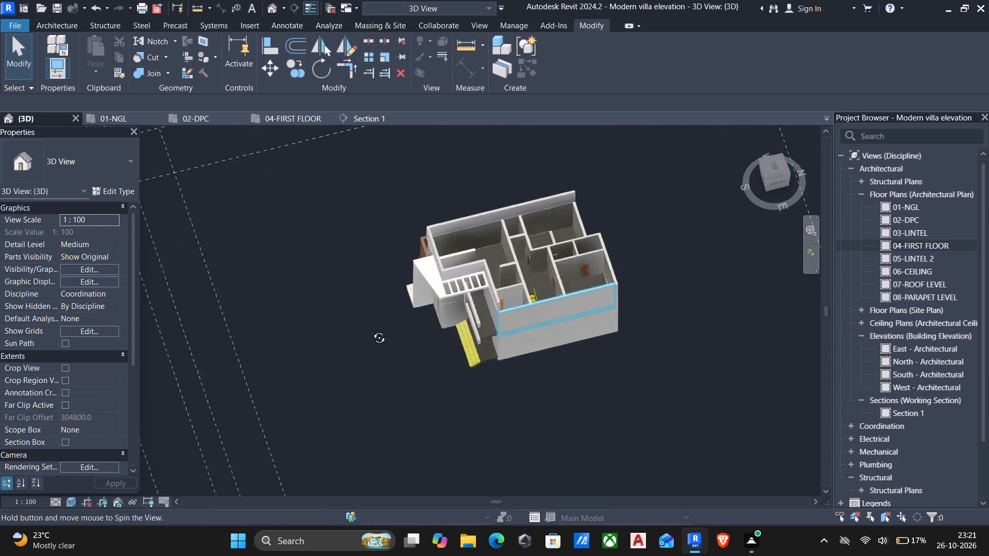
pyautogui.keyDown('shift'); pyautogui.moveTo(371, 330); pyautogui.dragTo(458, 229, button='middle'); pyautogui.keyUp('shift')
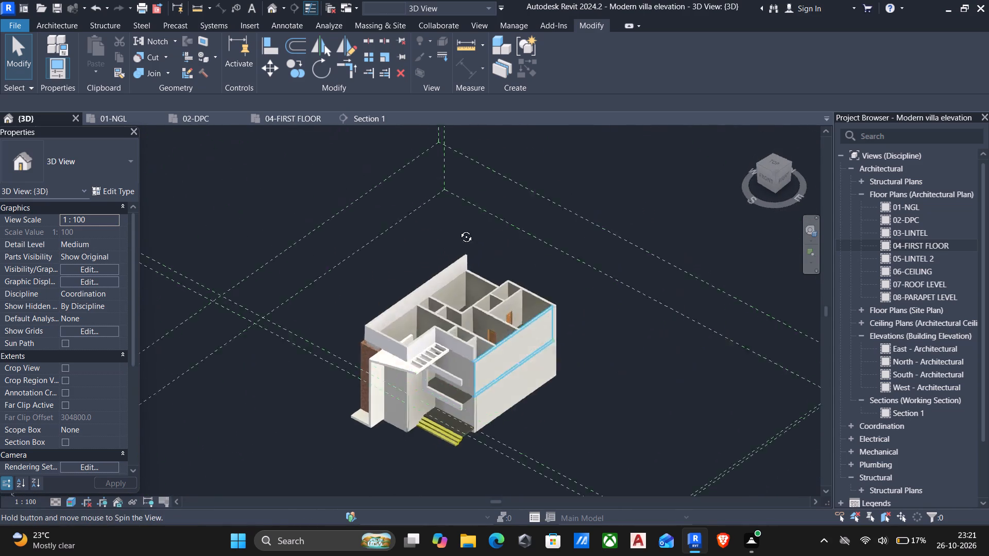
pyautogui.keyDown('shift'); pyautogui.moveTo(458, 229); pyautogui.dragTo(471, 211, button='middle'); pyautogui.keyUp('shift')
pyautogui.moveTo(535, 406); pyautogui.dragTo(616, 255, button='middle')
pyautogui.scroll(4, 544, 332)
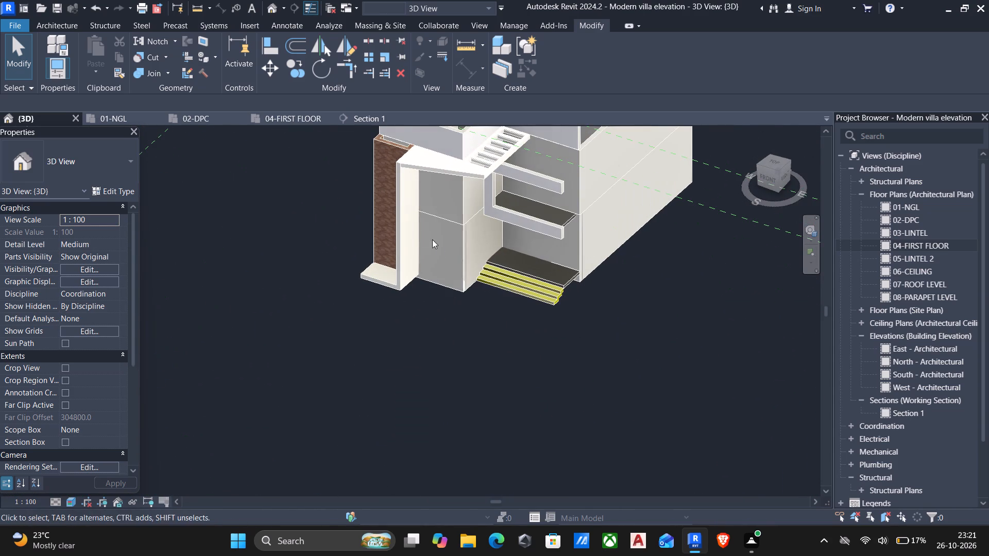
pyautogui.scroll(-2, 439, 207)
pyautogui.keyDown('shift'); pyautogui.moveTo(439, 210); pyautogui.dragTo(468, 428, button='middle'); pyautogui.keyUp('shift')
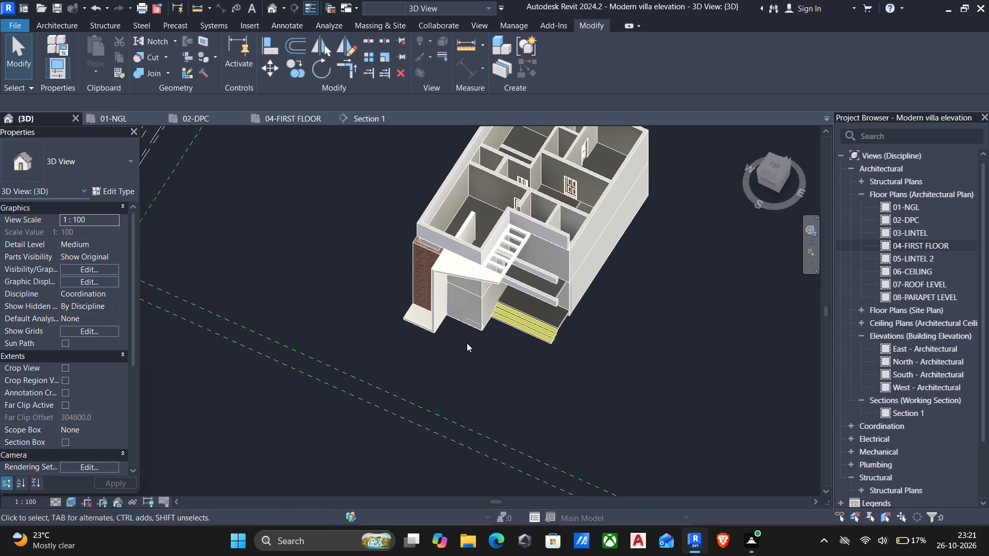
# Switch the 3D view's visual style to Wireframe to locate the L-shaped extrusion inside the front wall.
pyautogui.click(74, 502)
pyautogui.click(79, 422)
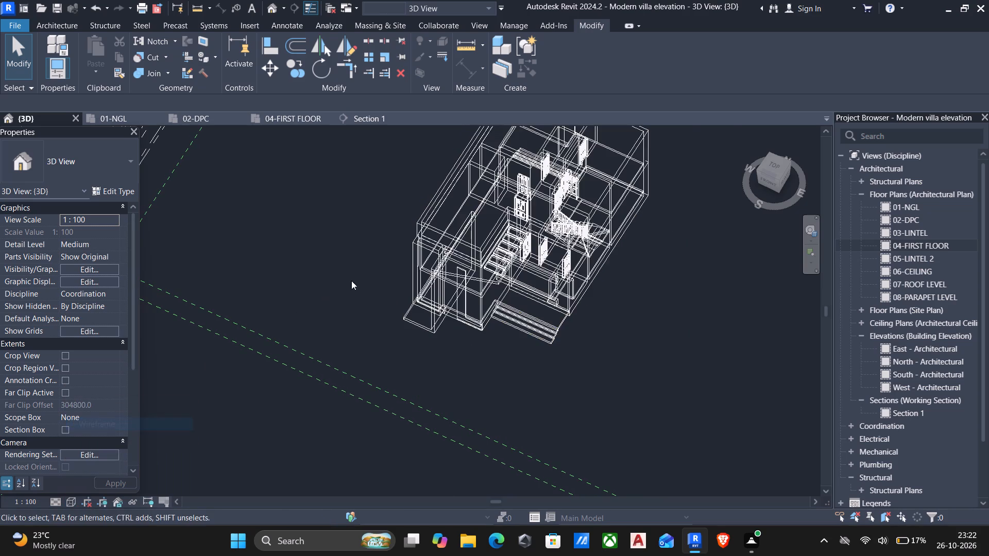
pyautogui.scroll(3, 452, 299)
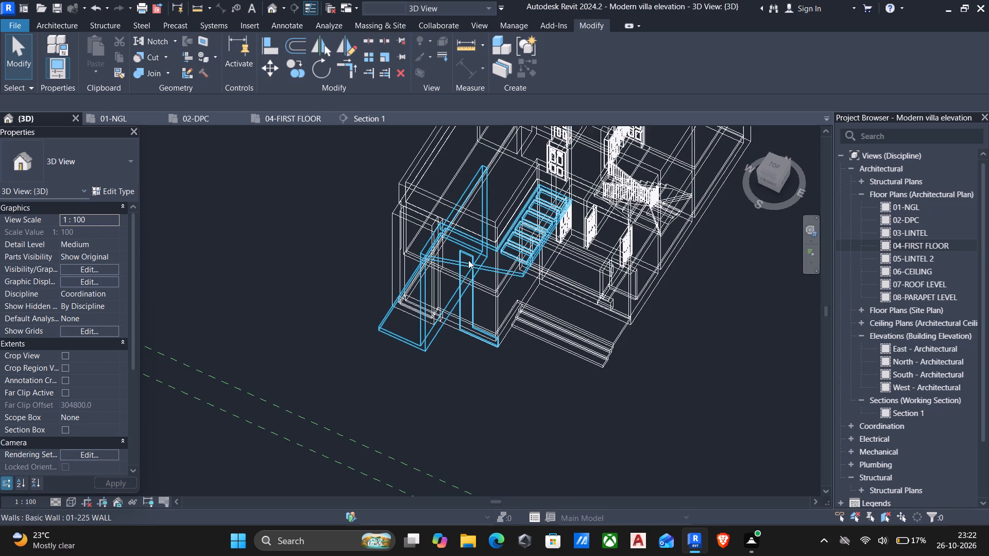
pyautogui.scroll(9, 468, 259)
# Reopen the in-place wall and stretch the L-shaped extrusion's front face outward to an extrusion start of about 2900 mm.
pyautogui.click(466, 241)
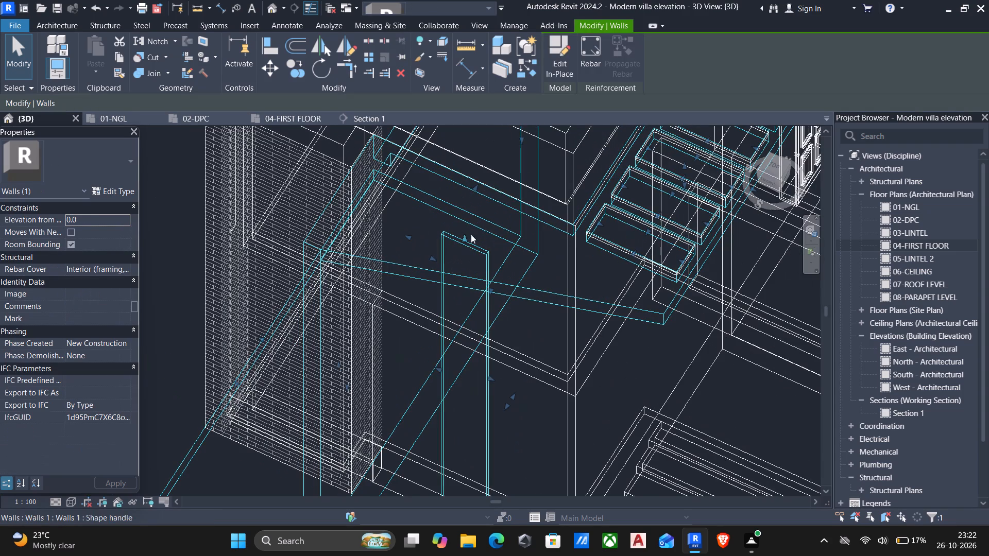
pyautogui.click(559, 40)
pyautogui.click(486, 249)
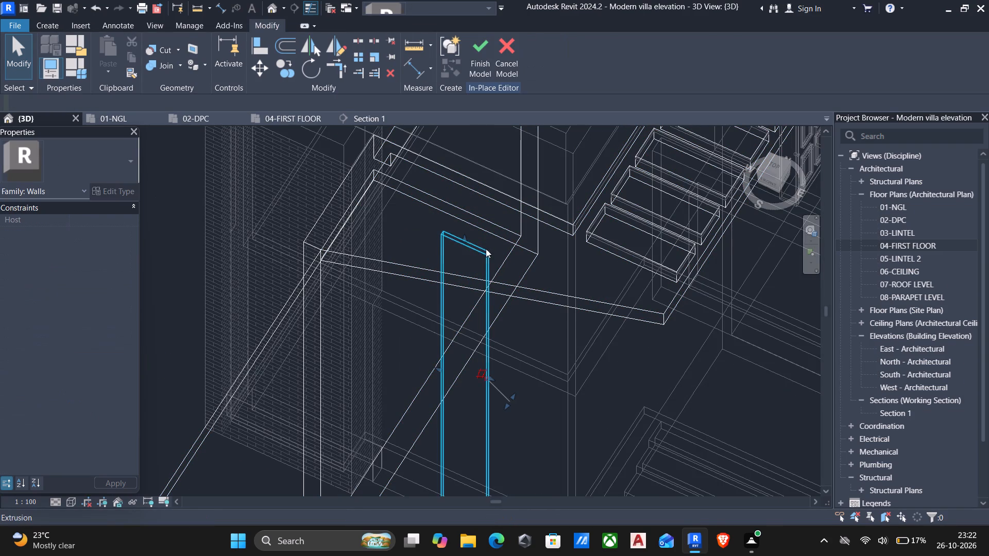
pyautogui.scroll(-5, 470, 298)
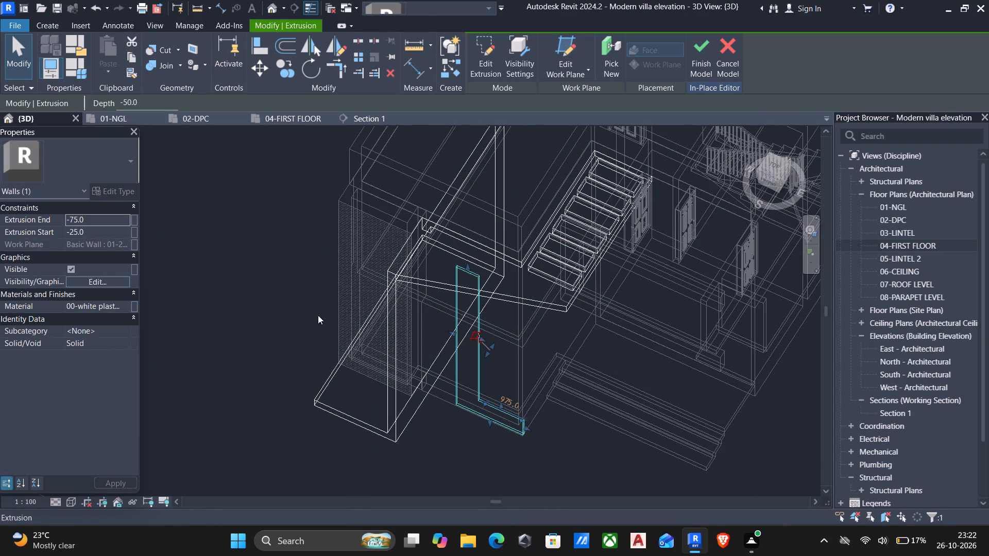
pyautogui.scroll(9, 478, 341)
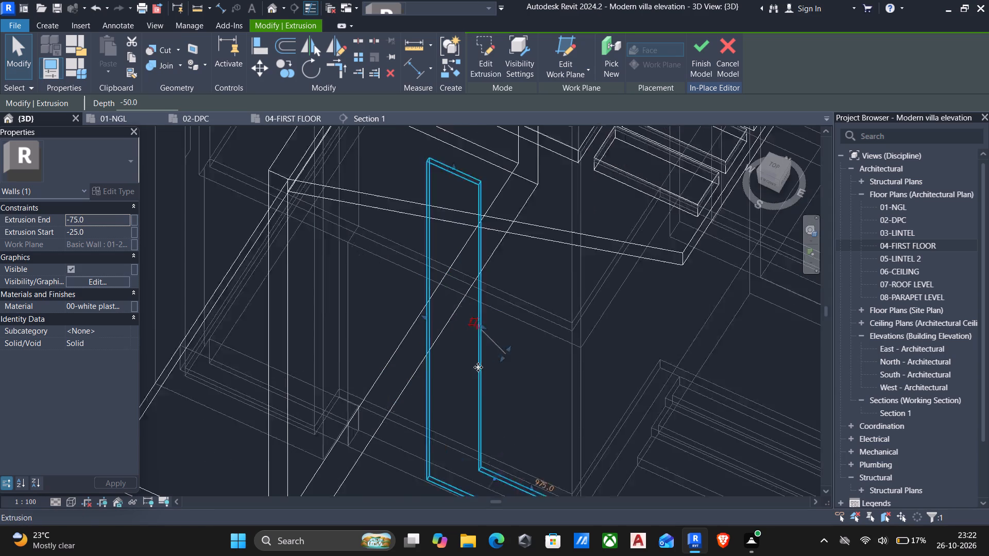
pyautogui.moveTo(513, 353); pyautogui.dragTo(454, 388)
pyautogui.scroll(-3, 454, 404)
pyautogui.moveTo(450, 410); pyautogui.dragTo(454, 388, button='middle')
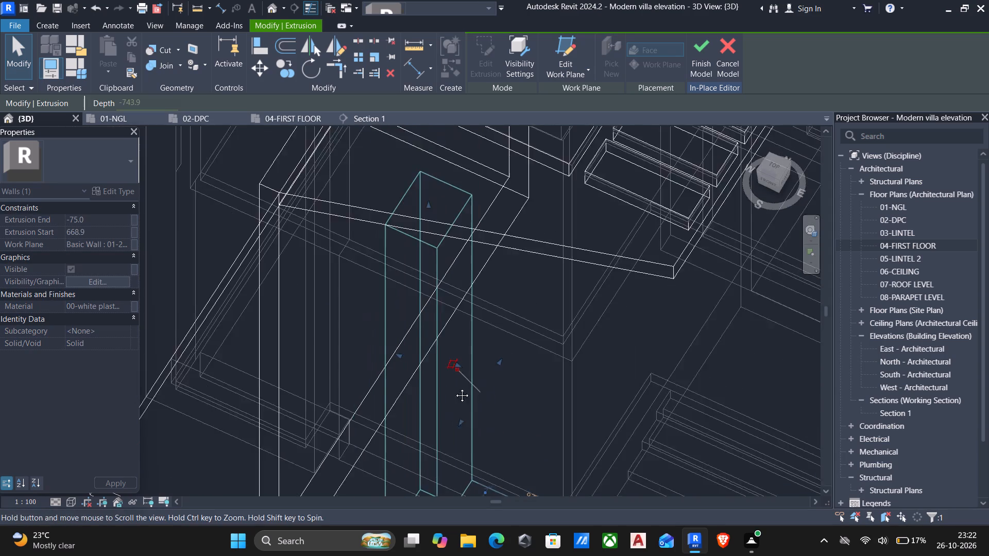
pyautogui.moveTo(454, 388); pyautogui.dragTo(481, 316, button='middle')
pyautogui.moveTo(454, 388); pyautogui.dragTo(433, 362)
pyautogui.moveTo(424, 406); pyautogui.dragTo(474, 290, button='middle')
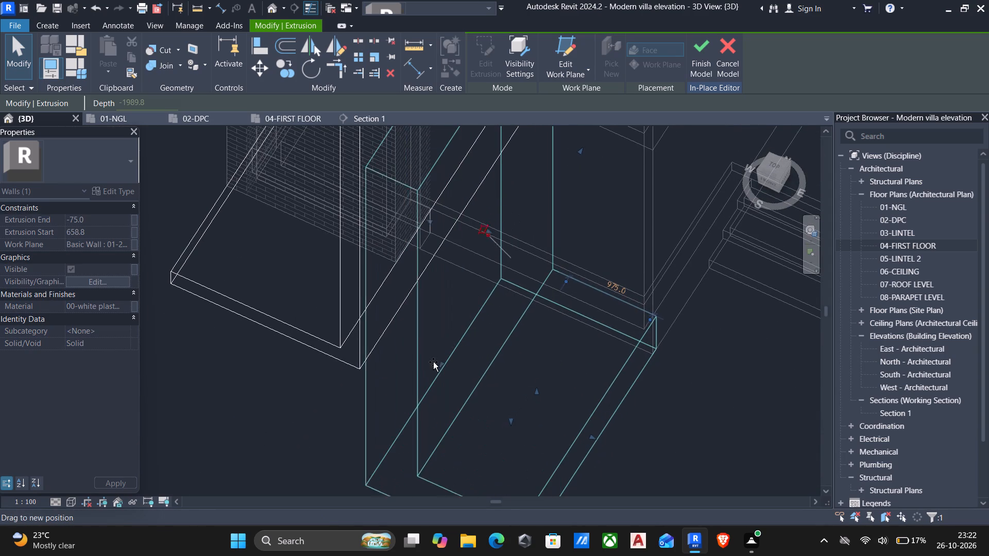
pyautogui.moveTo(433, 362); pyautogui.dragTo(432, 363)
# Pull the L-shaped extrusion's back face forward to an extrusion end of about 1445 mm and finish the in-place model.
pyautogui.moveTo(581, 148); pyautogui.dragTo(522, 236)
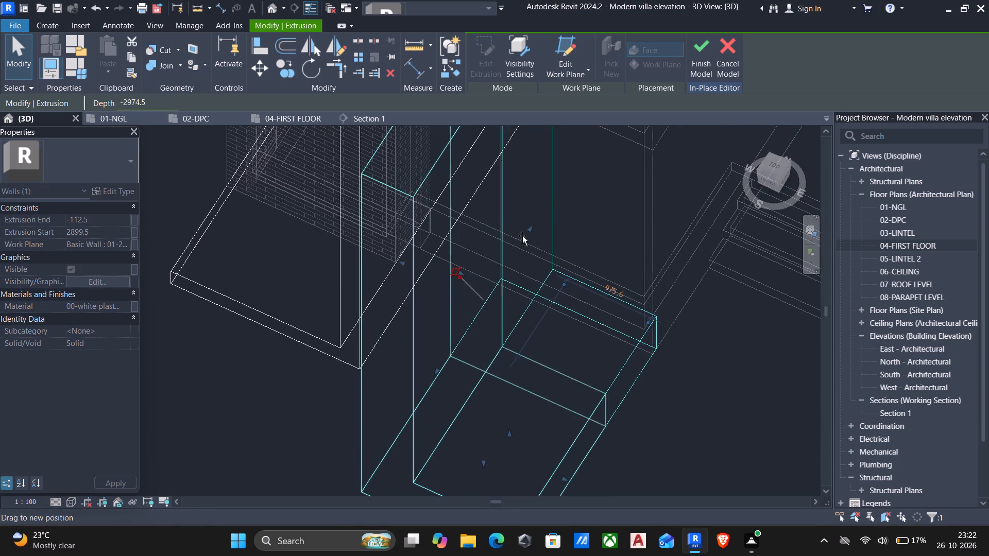
pyautogui.moveTo(522, 236); pyautogui.dragTo(506, 263)
pyautogui.click(694, 47)
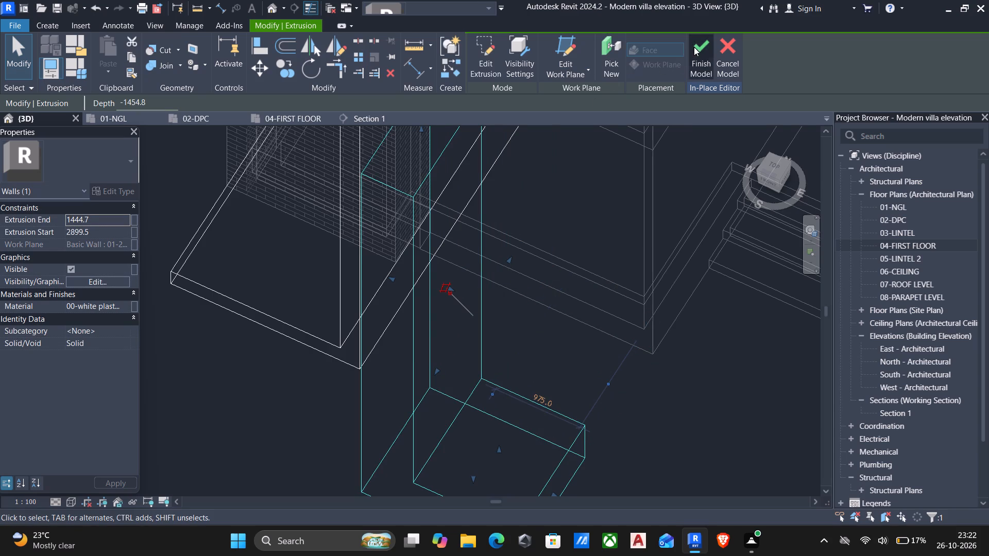
# Set the 3D view's visual style to Shaded.
pyautogui.scroll(-5, 547, 201)
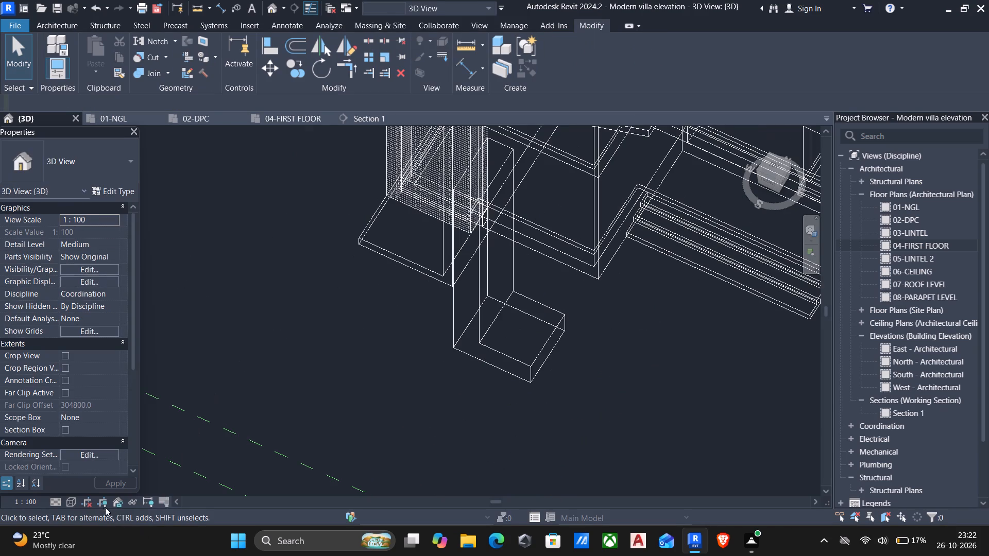
pyautogui.click(62, 500)
pyautogui.click(65, 500)
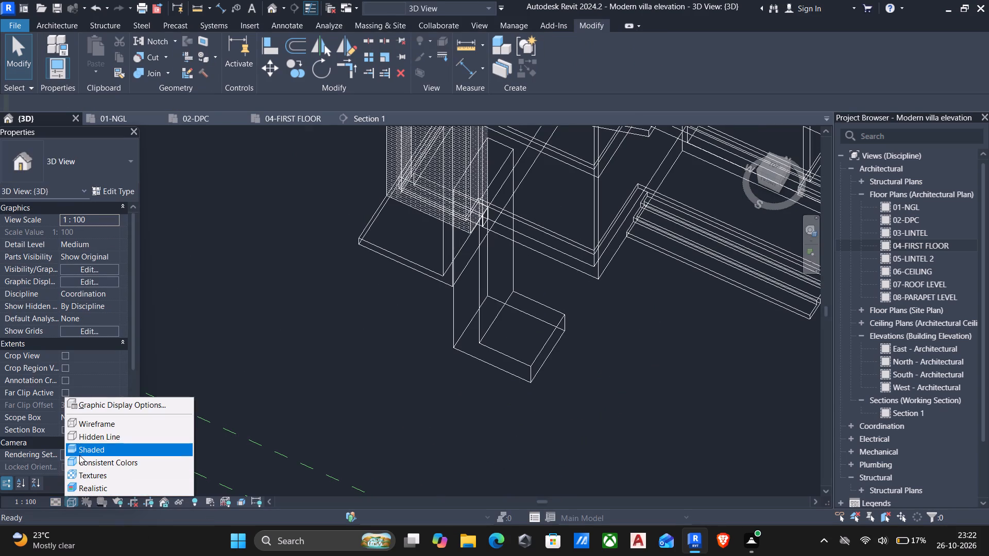
pyautogui.click(79, 454)
pyautogui.scroll(-5, 335, 356)
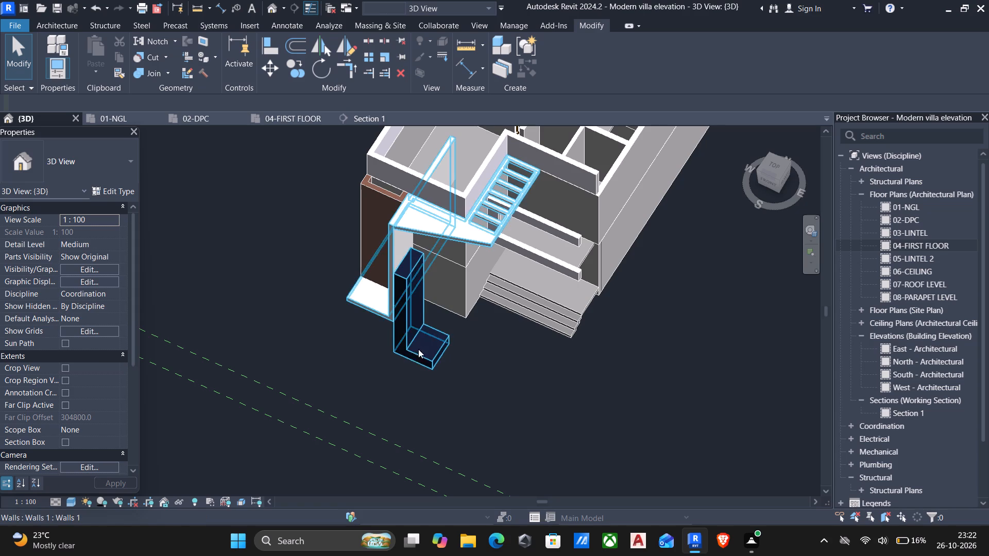
# Reopen the in-place wall for editing and align the navy L-shaped extrusion's back face with the outer face of the front wall.
pyautogui.click(413, 318)
pyautogui.click(410, 303)
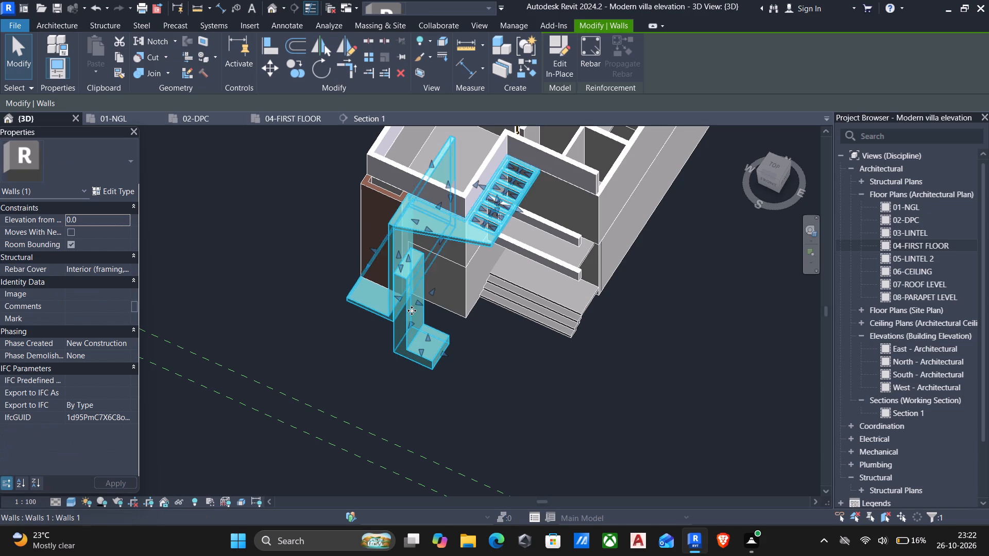
pyautogui.click(559, 41)
pyautogui.scroll(-1, 501, 324)
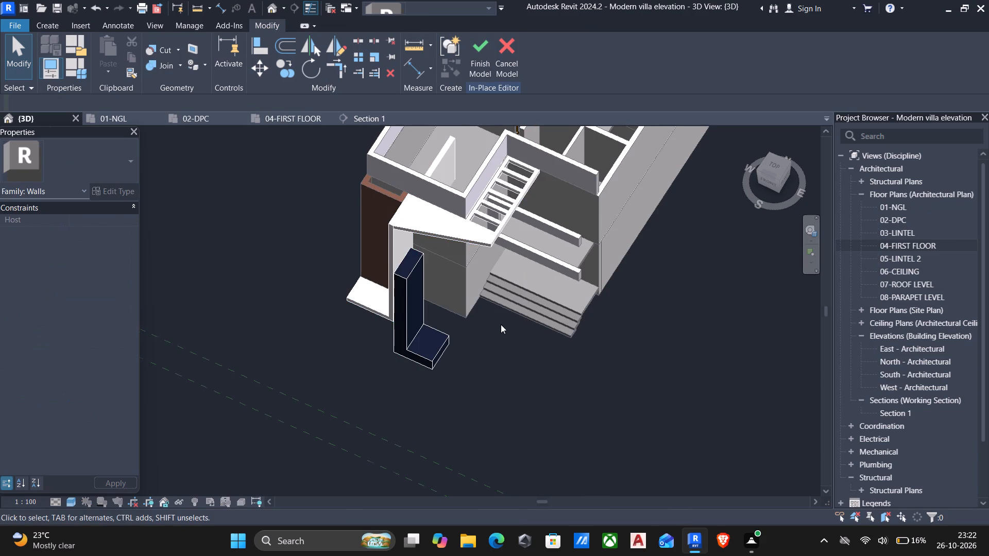
pyautogui.moveTo(501, 325); pyautogui.dragTo(432, 207, button='middle')
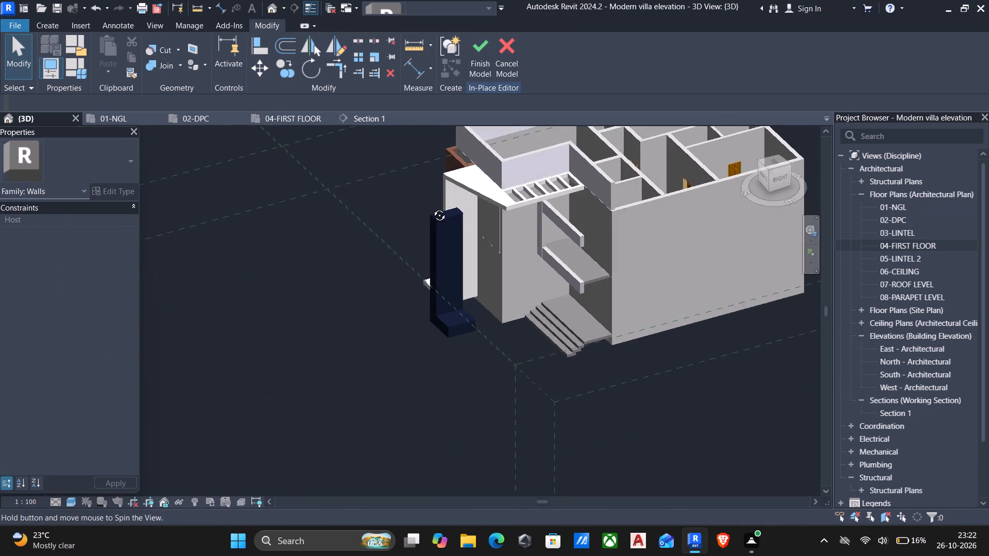
pyautogui.moveTo(432, 207); pyautogui.dragTo(432, 206, button='middle')
pyautogui.press('a')
pyautogui.press('l')
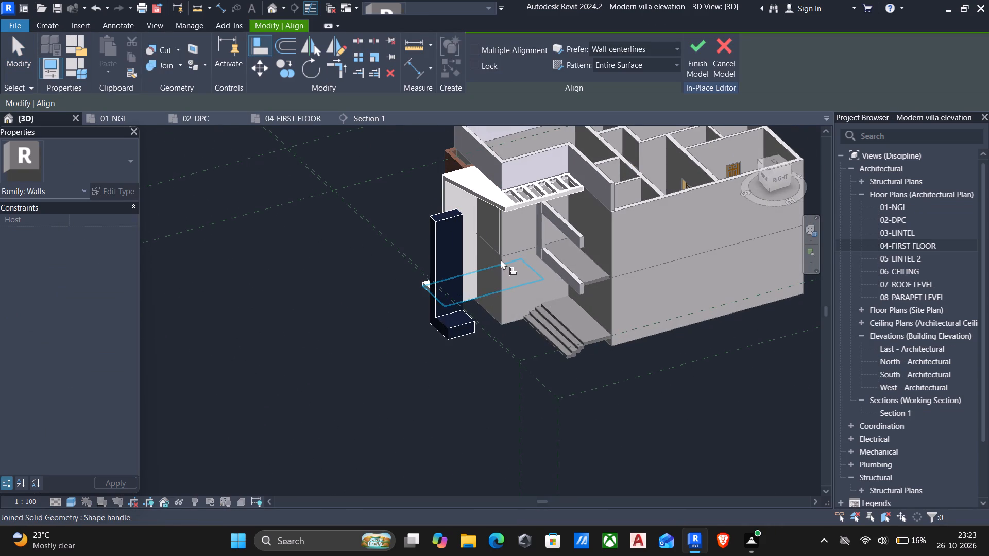
pyautogui.click(495, 246)
pyautogui.moveTo(456, 263); pyautogui.dragTo(452, 263, button='middle')
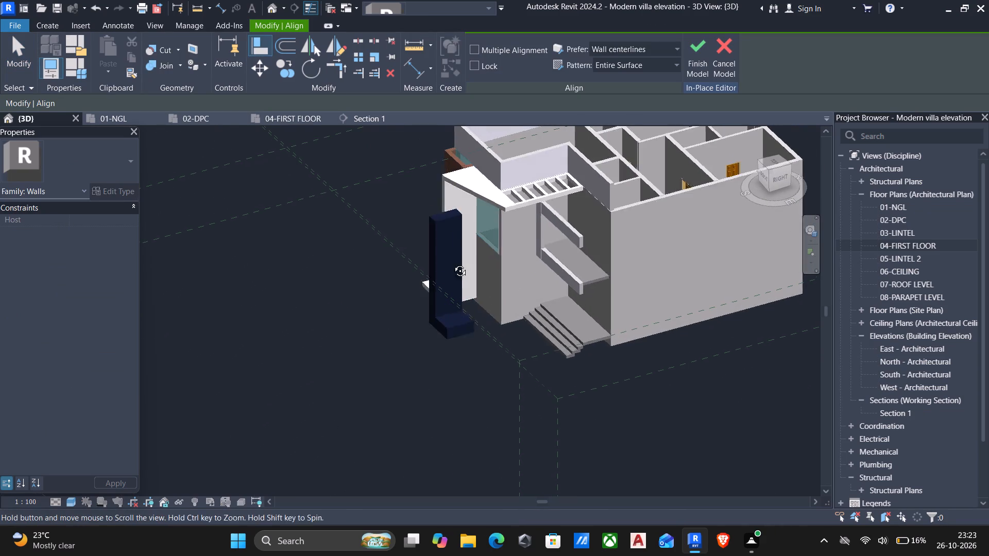
pyautogui.moveTo(452, 263); pyautogui.dragTo(410, 243, button='middle')
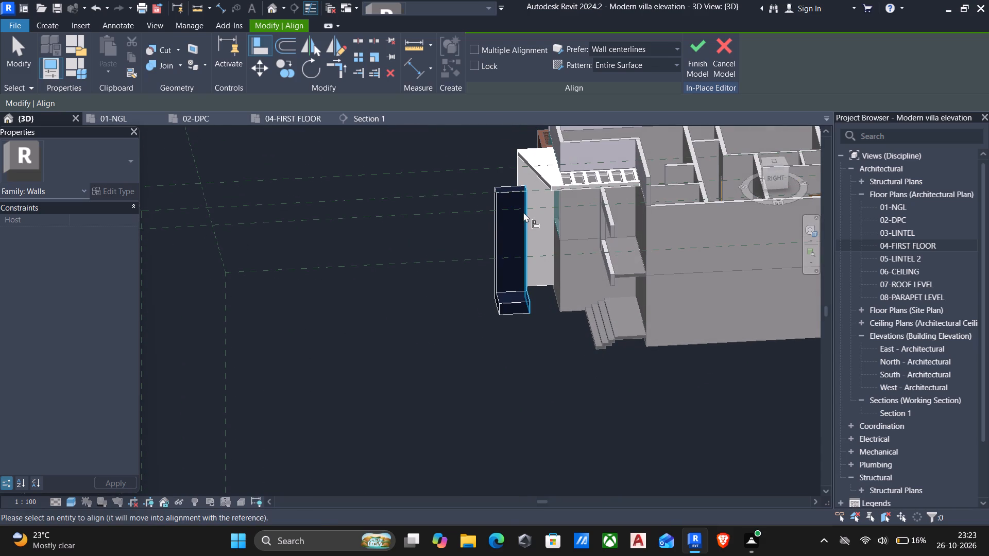
pyautogui.click(523, 212)
pyautogui.press('Escape')
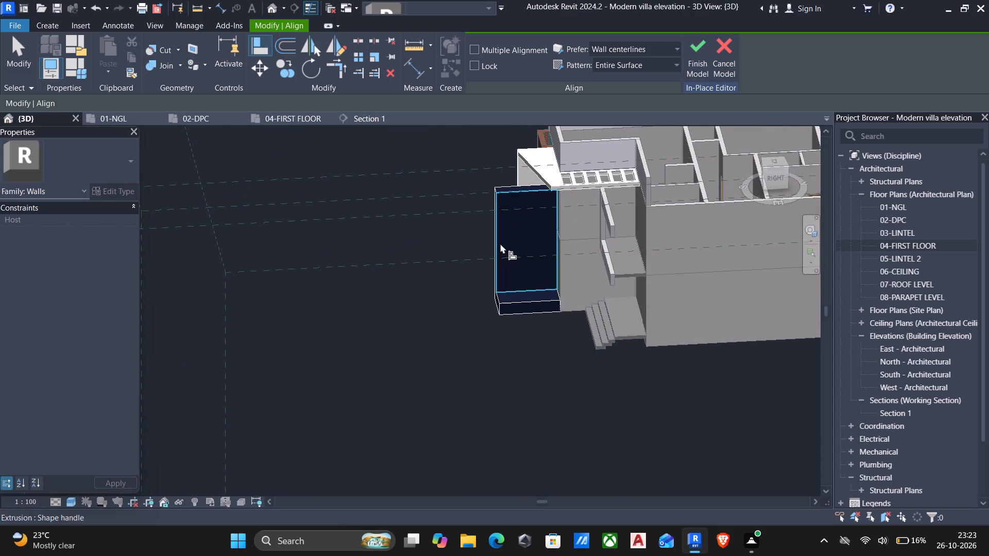
pyautogui.press('Escape')
# Pull the L-shaped extrusion's front face back toward the wall to an extrusion start of about 412 mm.
pyautogui.click(494, 235)
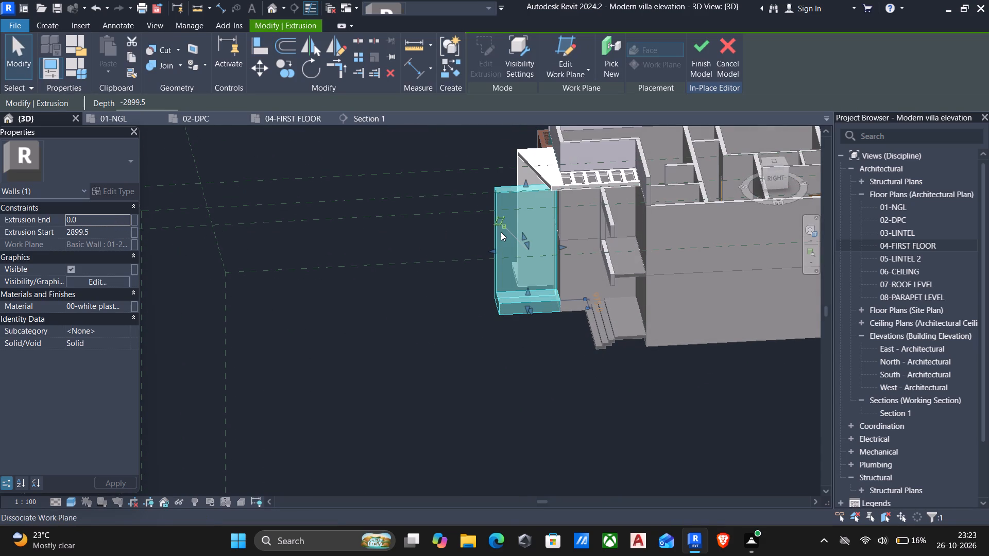
pyautogui.scroll(5, 501, 233)
pyautogui.moveTo(491, 269); pyautogui.dragTo(509, 267)
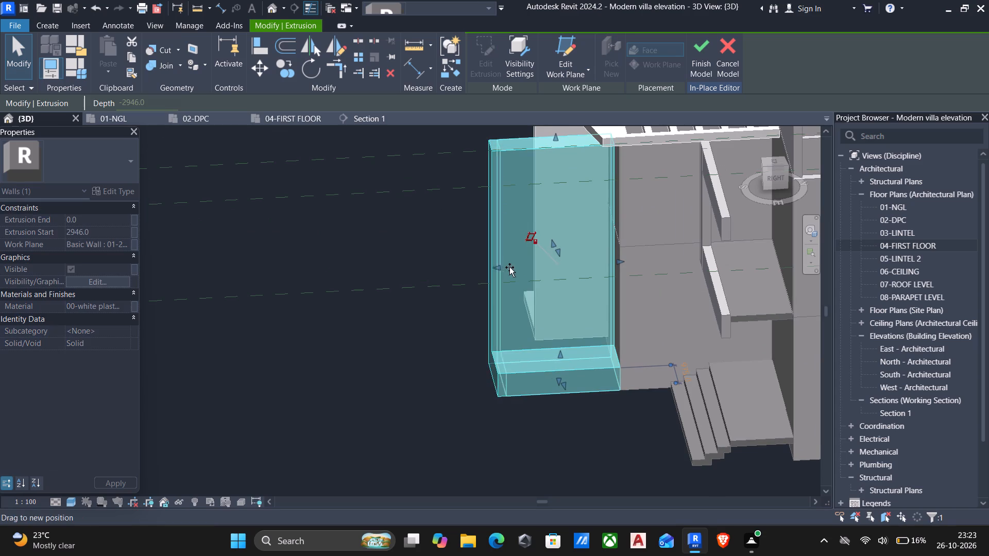
pyautogui.moveTo(509, 267); pyautogui.dragTo(594, 268)
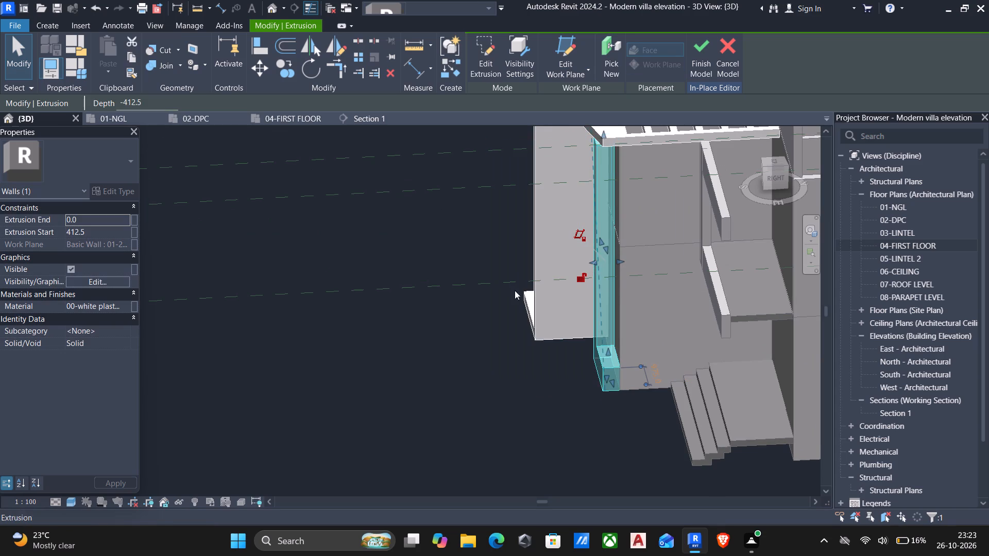
# Pull the L-shaped extrusion's front face closer to the front wall in the Right view and set its extrusion start to 150 mm.
pyautogui.scroll(5, 505, 311)
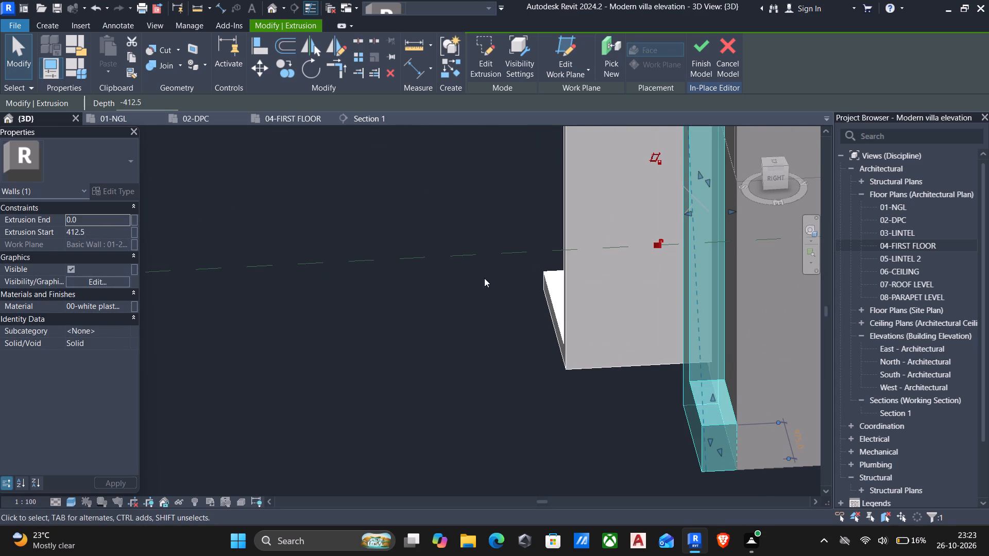
pyautogui.moveTo(496, 284); pyautogui.dragTo(378, 397, button='middle')
pyautogui.scroll(-1, 464, 308)
pyautogui.scroll(1, 377, 397)
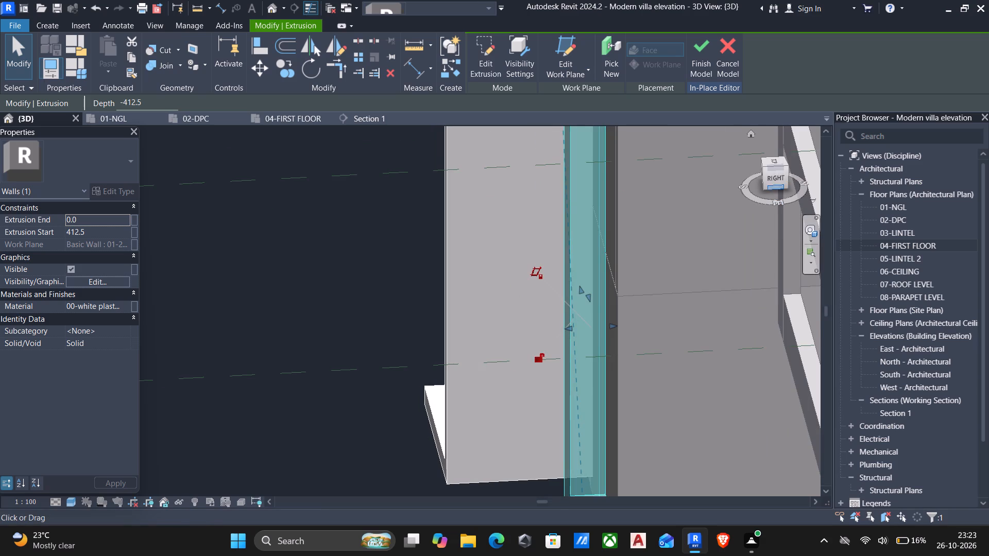
pyautogui.click(778, 184)
pyautogui.scroll(4, 322, 329)
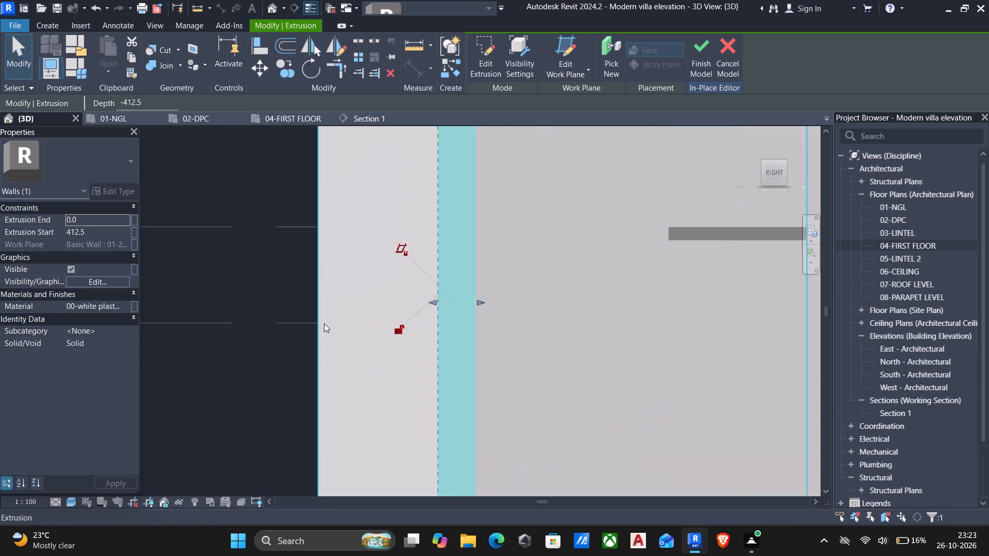
pyautogui.moveTo(451, 298); pyautogui.dragTo(472, 295)
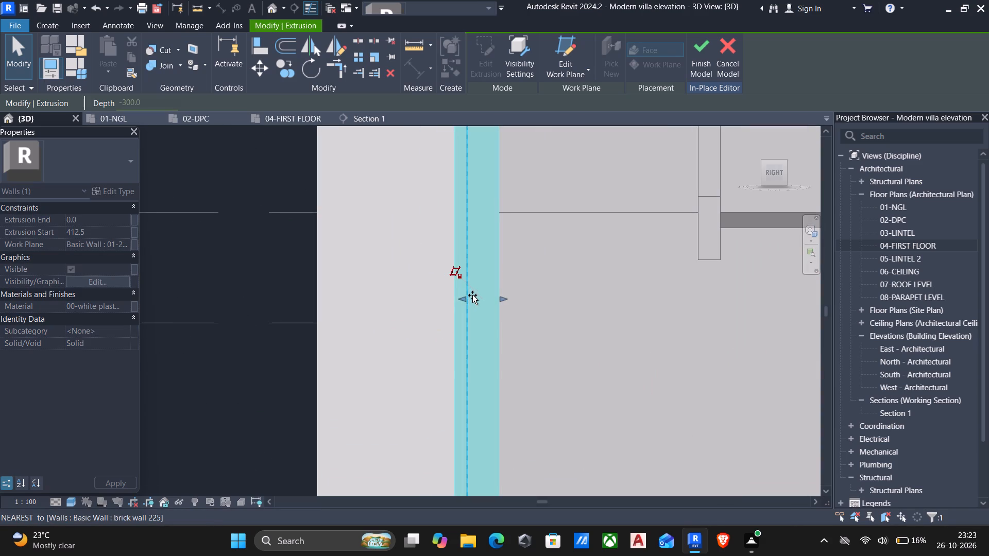
pyautogui.moveTo(472, 295); pyautogui.dragTo(481, 292)
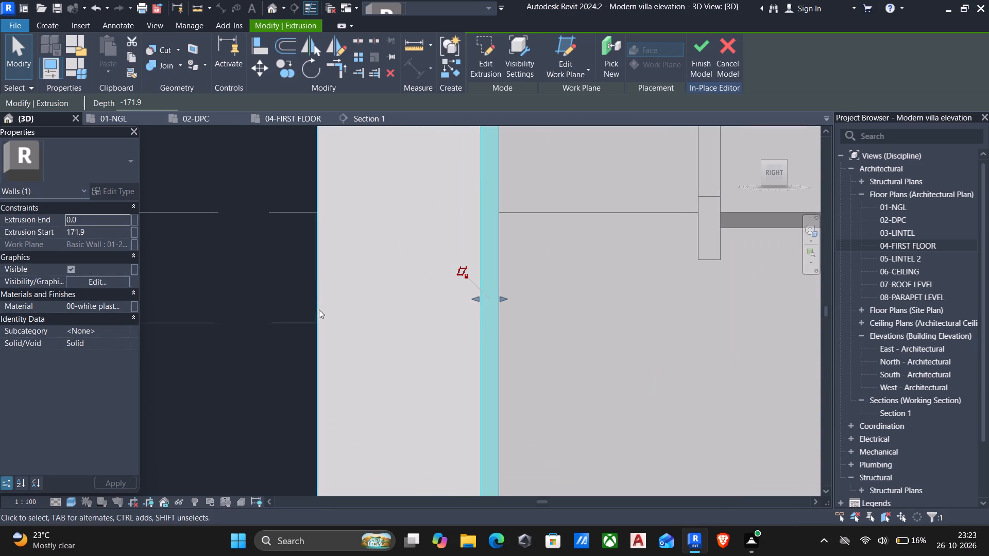
pyautogui.click(111, 230)
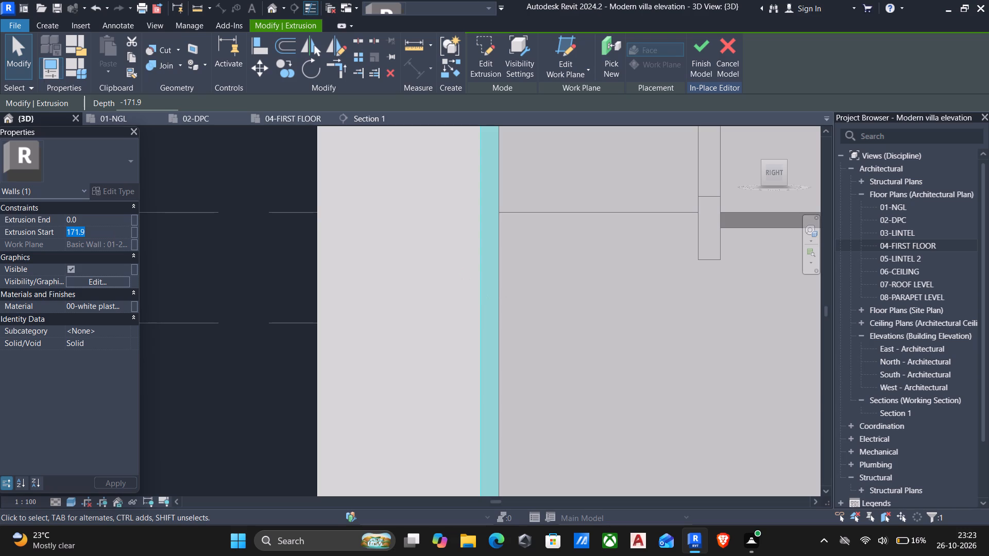
pyautogui.press('1')
pyautogui.press('5')
pyautogui.press('0')
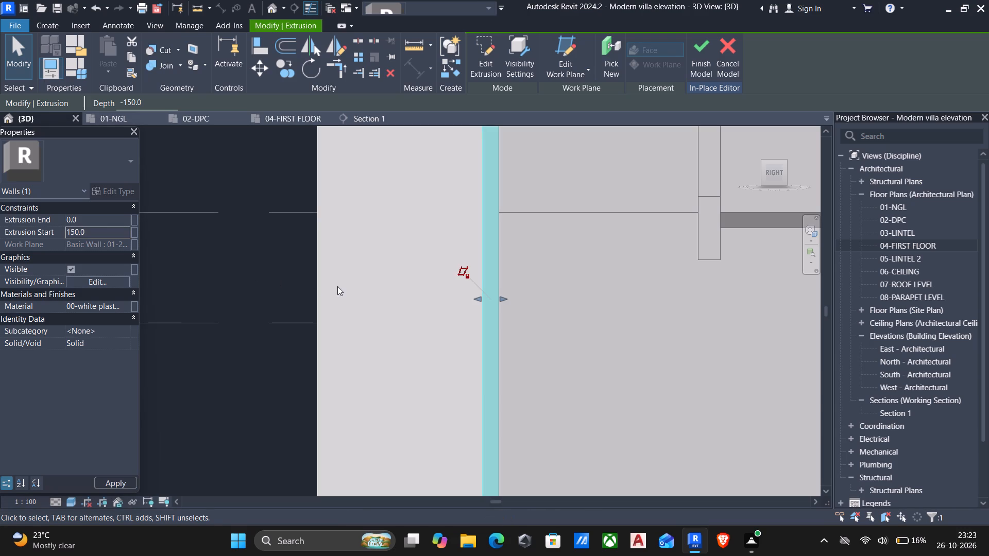
# Finish the in-place model without saving the project and check the thinned navy L-shape on the front facade.
pyautogui.scroll(-5, 344, 289)
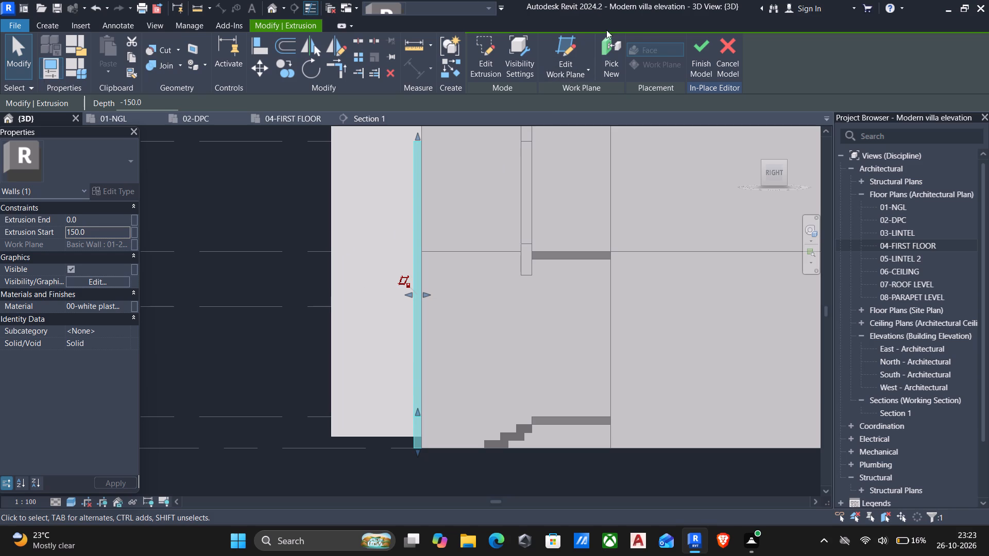
pyautogui.click(694, 47)
pyautogui.scroll(-5, 592, 236)
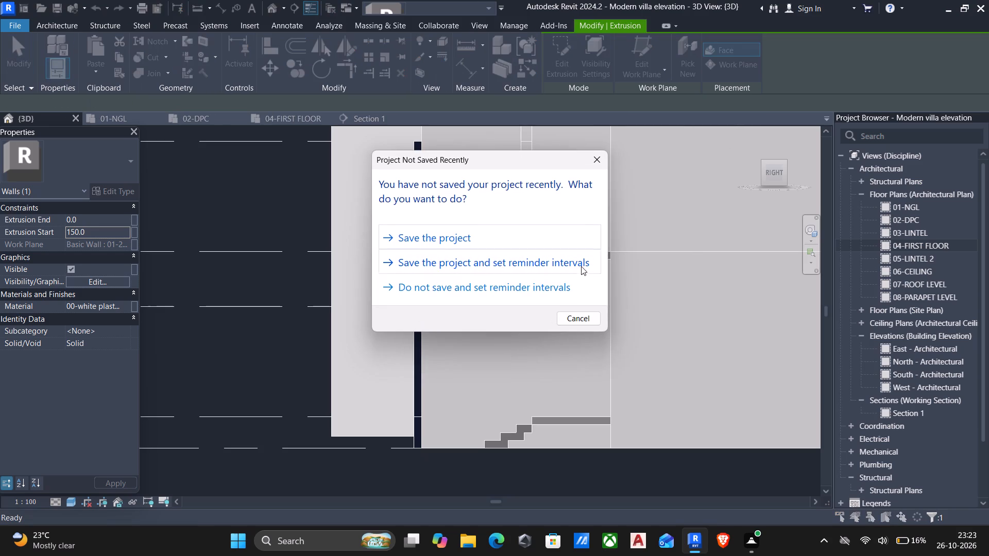
pyautogui.keyDown('shift'); pyautogui.moveTo(581, 266); pyautogui.dragTo(518, 471, button='middle'); pyautogui.keyUp('shift')
pyautogui.click(585, 323)
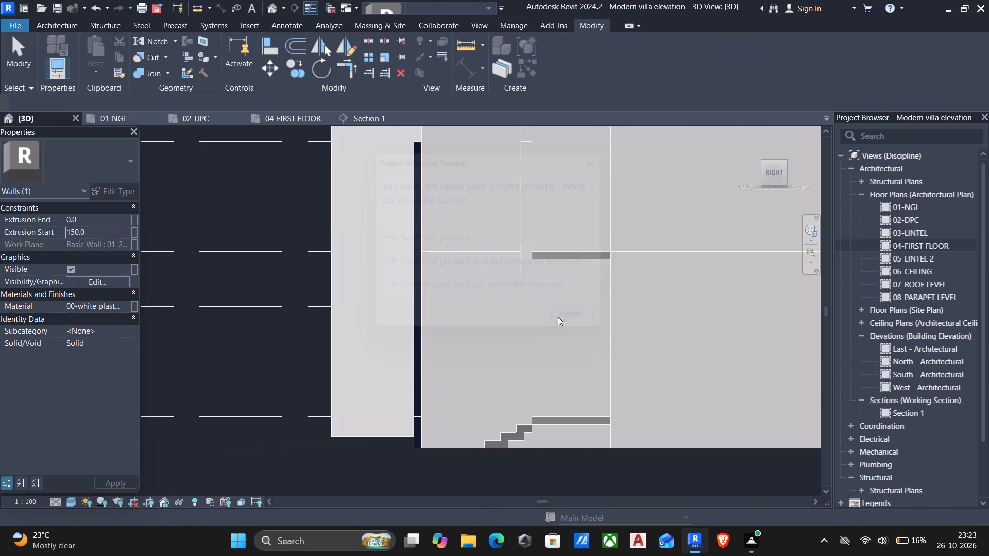
pyautogui.scroll(-5, 556, 317)
pyautogui.keyDown('shift'); pyautogui.moveTo(556, 317); pyautogui.dragTo(585, 442, button='middle'); pyautogui.keyUp('shift')
pyautogui.keyDown('shift'); pyautogui.moveTo(599, 440); pyautogui.dragTo(692, 446, button='middle'); pyautogui.keyUp('shift')
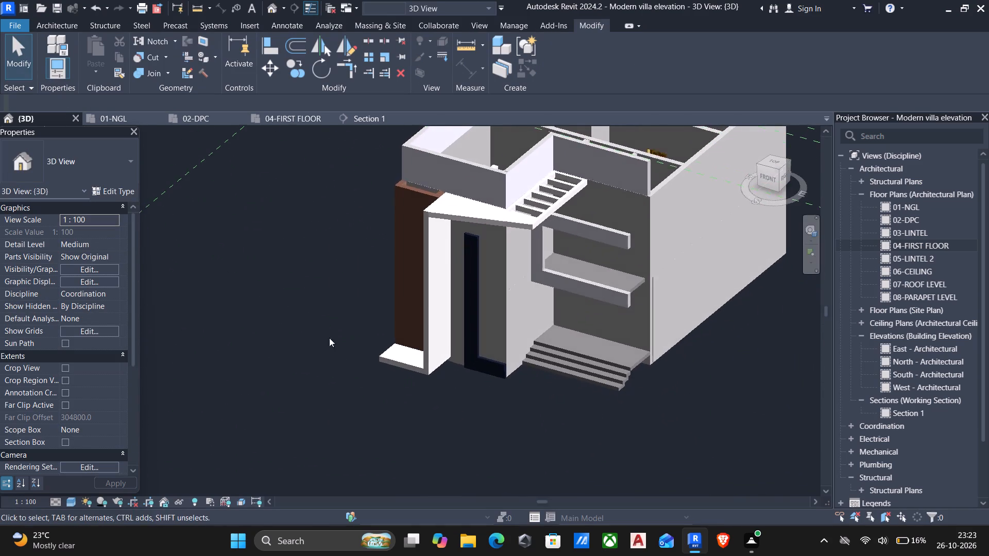
pyautogui.moveTo(302, 318); pyautogui.dragTo(342, 282, button='middle')
pyautogui.moveTo(391, 313); pyautogui.dragTo(384, 356, button='middle')
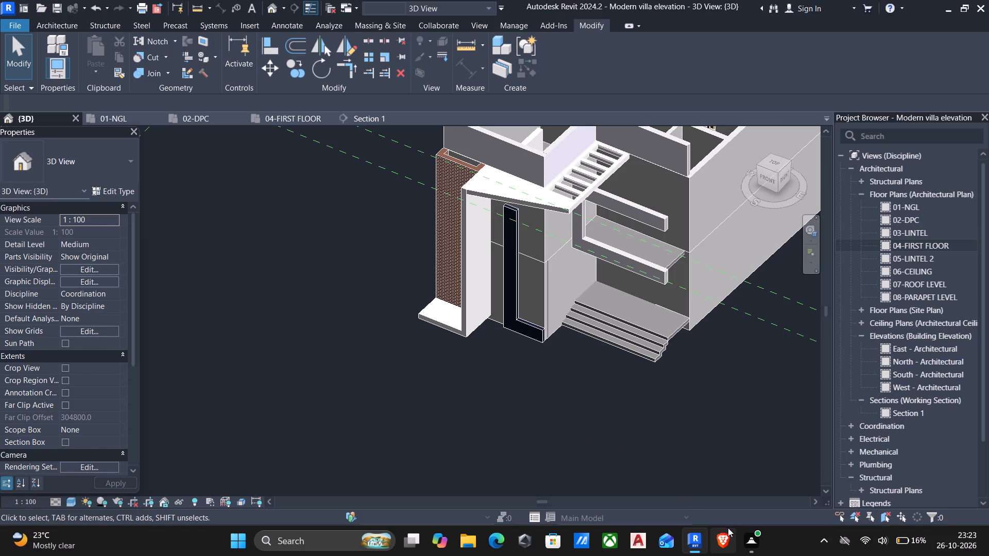
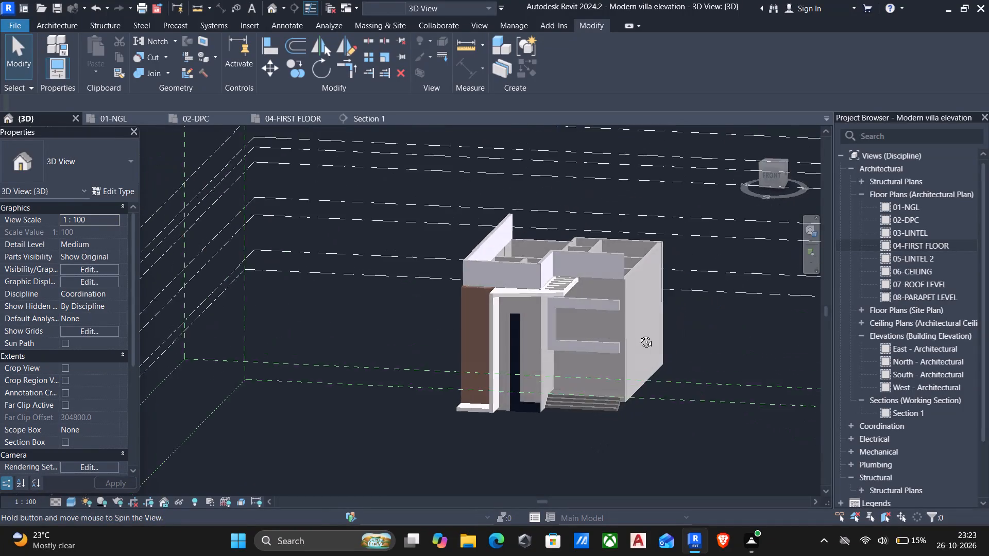
# Save the villa project with the thinned navy L-shape in place on the front facade.
pyautogui.scroll(2, 581, 393)
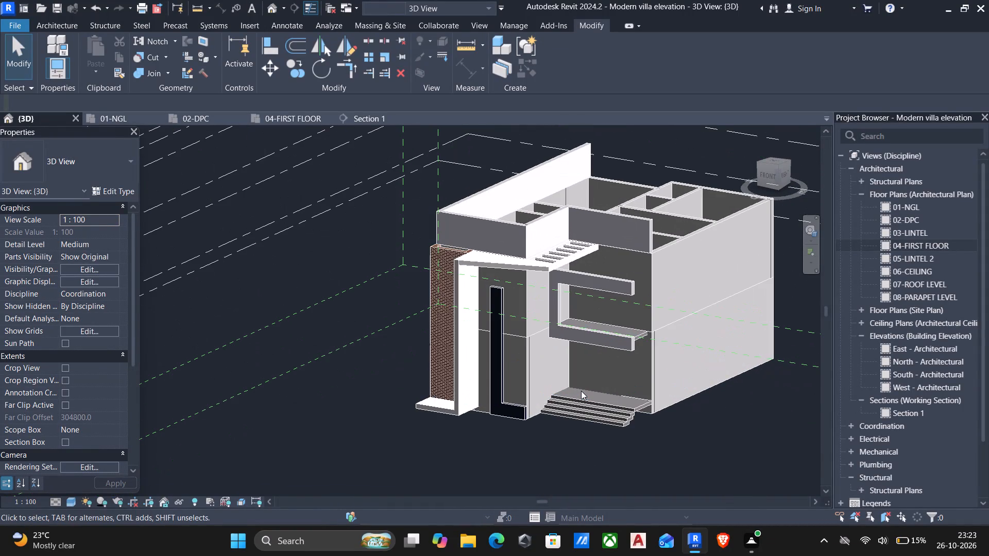
pyautogui.scroll(1, 576, 395)
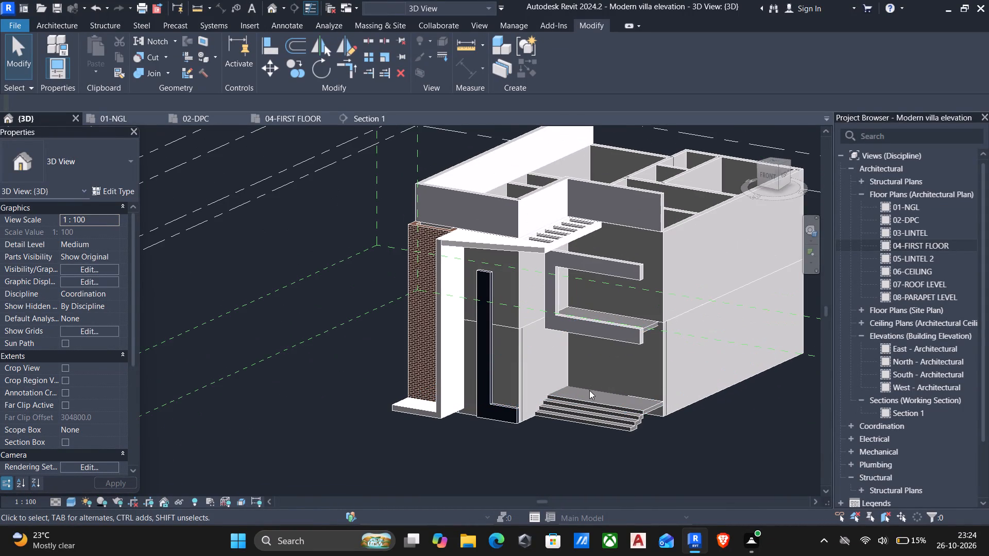
pyautogui.moveTo(587, 392); pyautogui.dragTo(531, 412, button='middle')
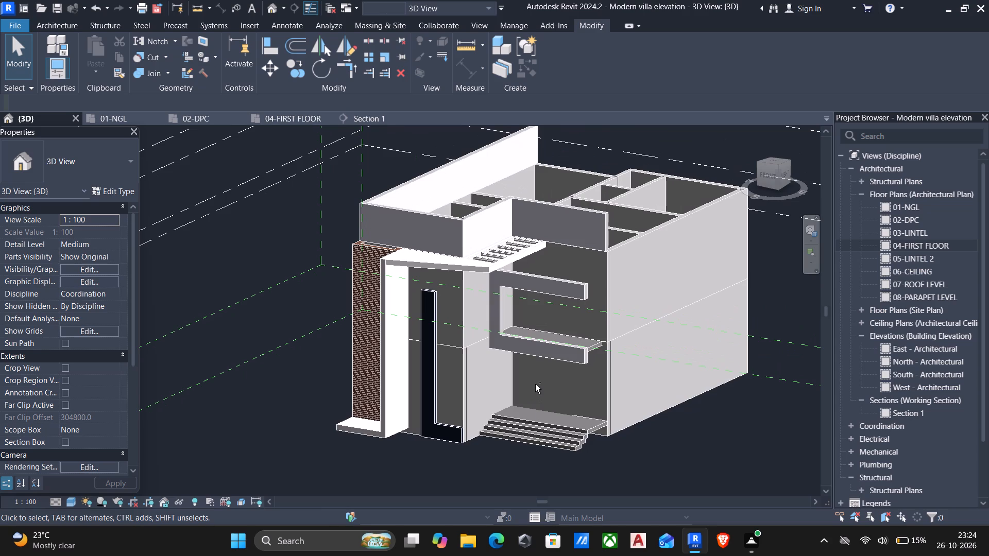
pyautogui.hotkey('ctrl', 's')
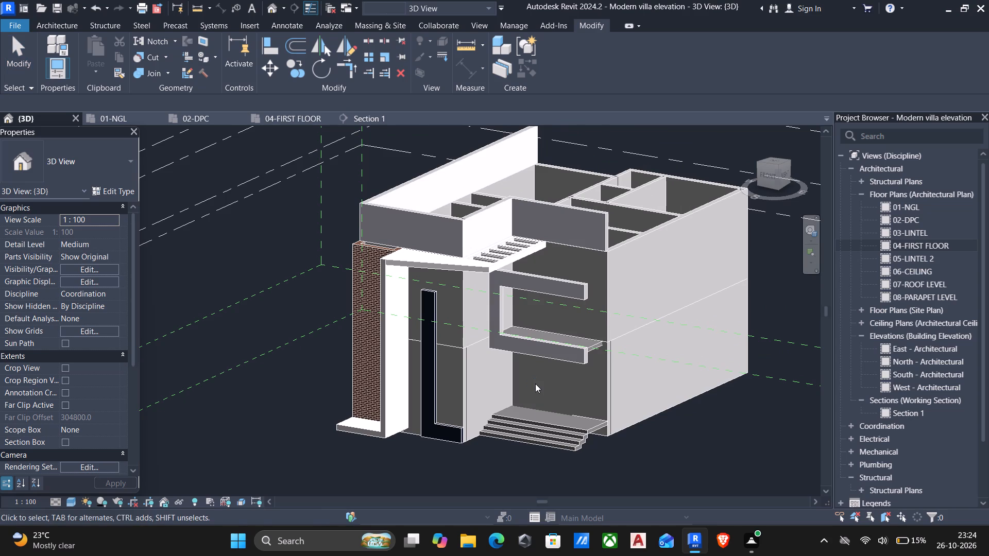
# Set the 3D view's print range to the visible portion of the current window, preview the printout, and close the preview.
pyautogui.moveTo(533, 388); pyautogui.dragTo(437, 479, button='middle')
pyautogui.moveTo(449, 444); pyautogui.dragTo(455, 385, button='middle')
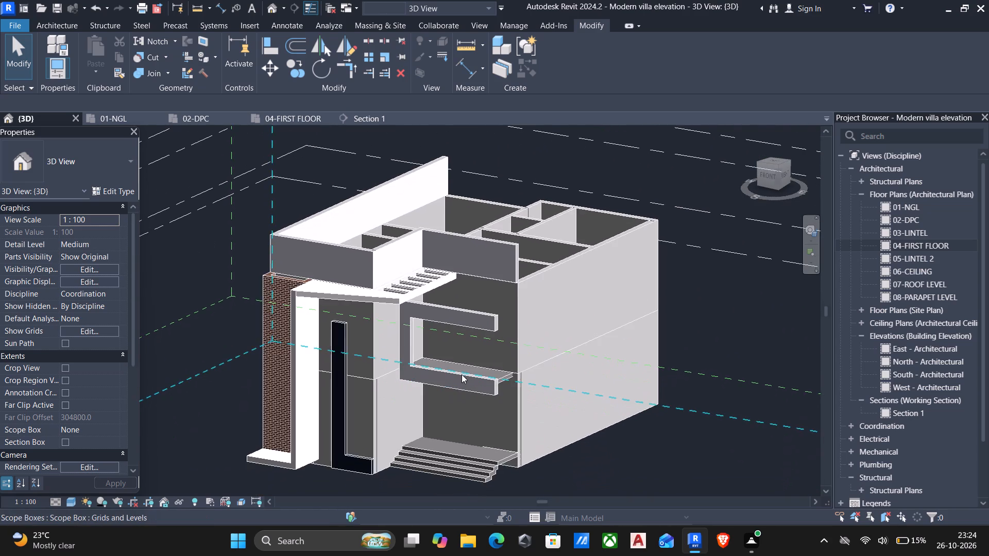
pyautogui.scroll(1, 464, 372)
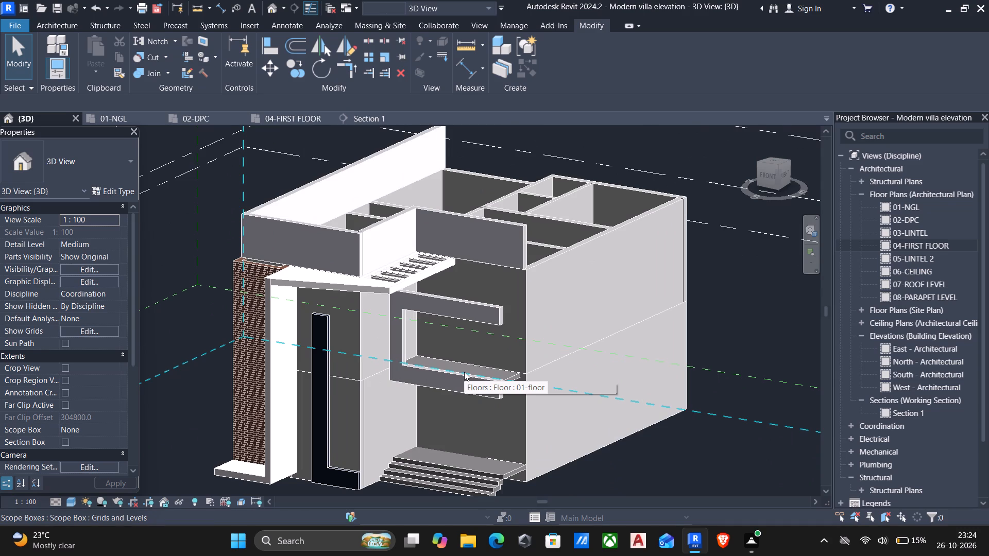
pyautogui.hotkey('ctrl', 'p')
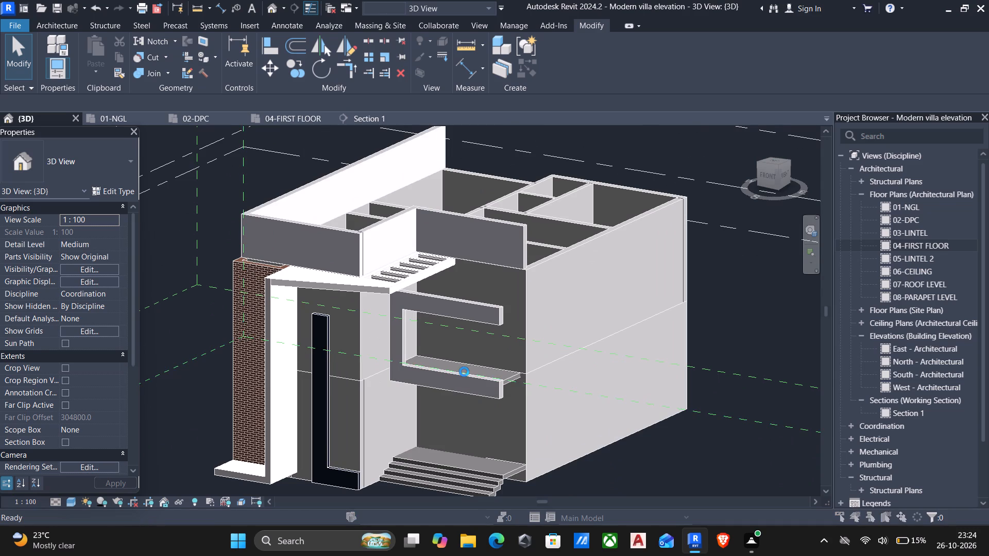
pyautogui.click(416, 329)
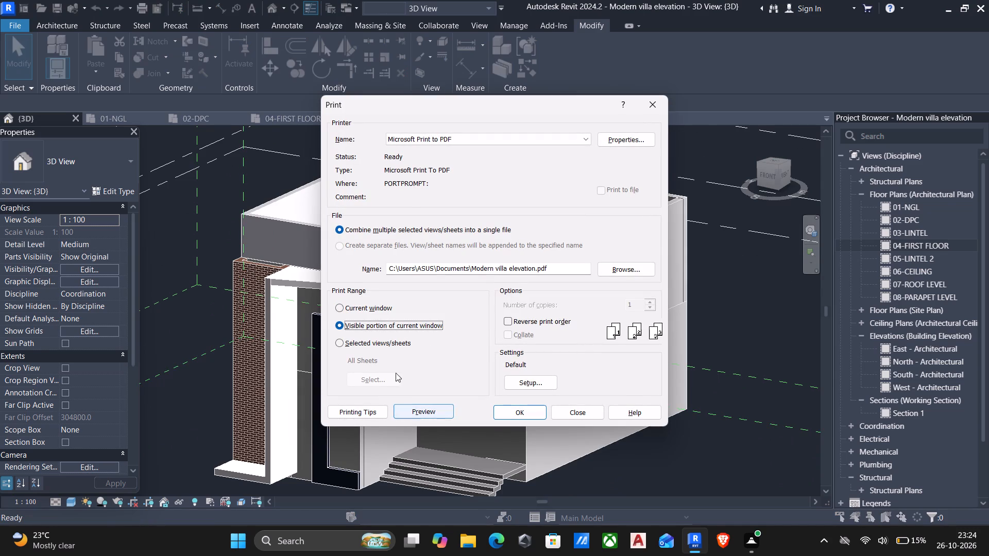
pyautogui.click(413, 415)
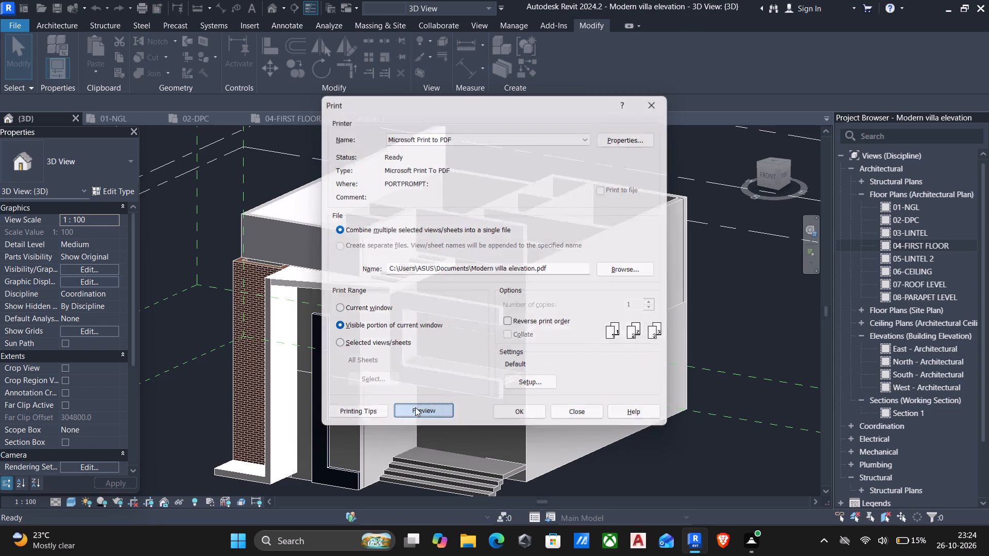
pyautogui.click(580, 303)
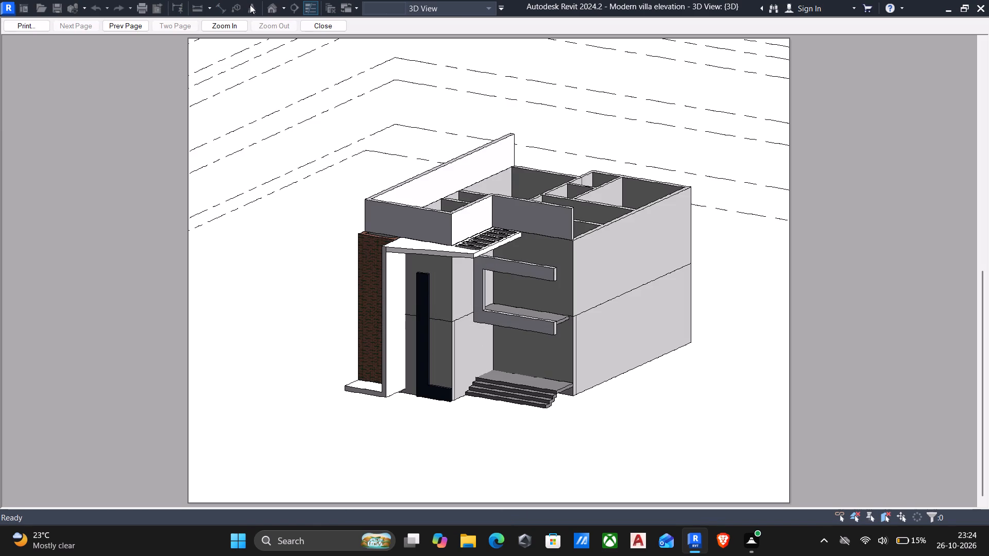
pyautogui.click(308, 23)
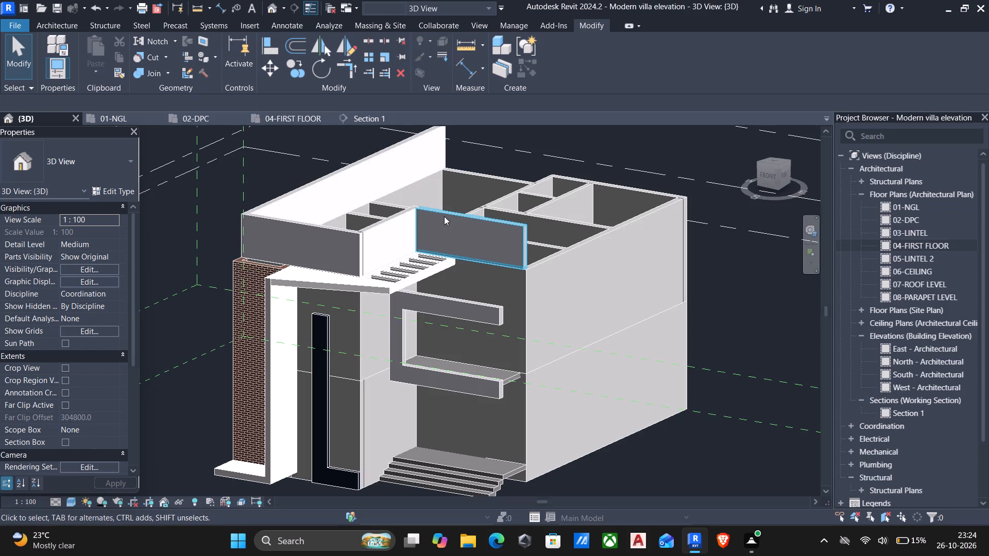
# Print the 3D view with Microsoft Print to PDF, saving it in the REVIT -PLANS folder as "modern villa elevationn".
pyautogui.hotkey('ctrl', 'p')
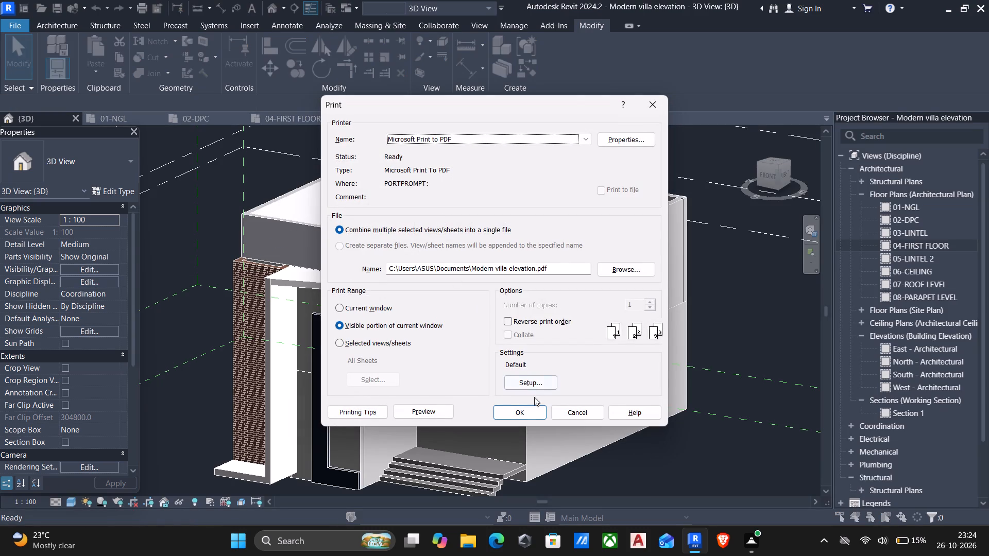
pyautogui.click(536, 408)
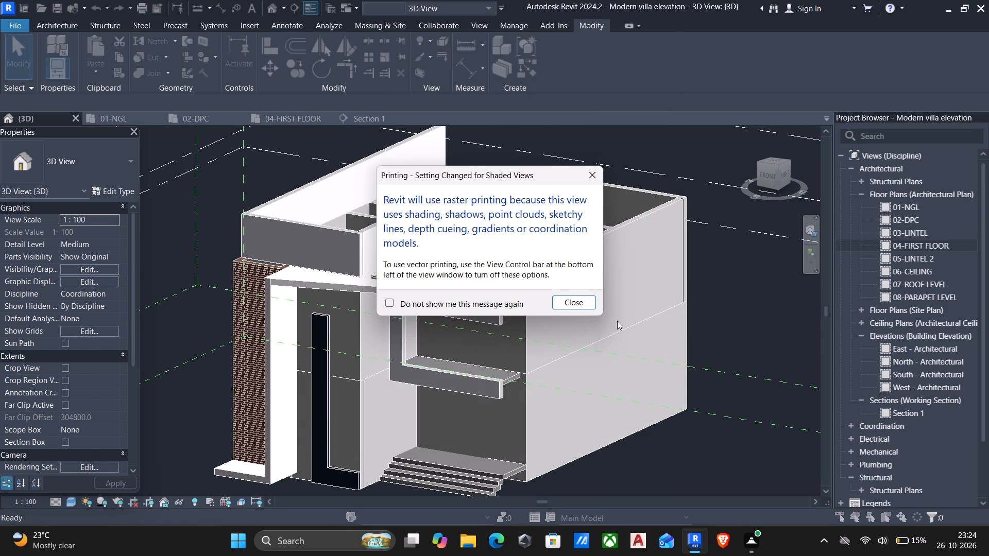
pyautogui.click(566, 303)
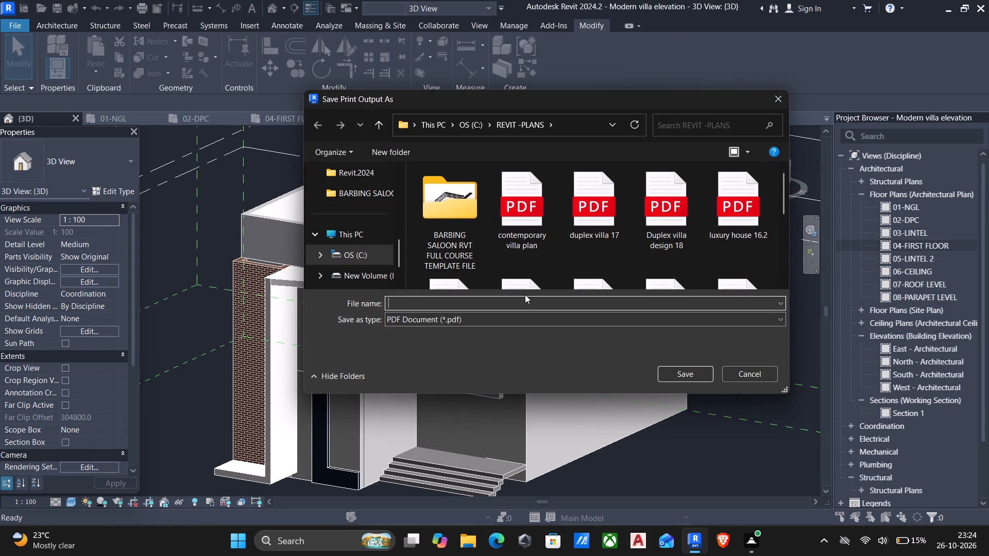
pyautogui.click(525, 294)
pyautogui.write('mo')
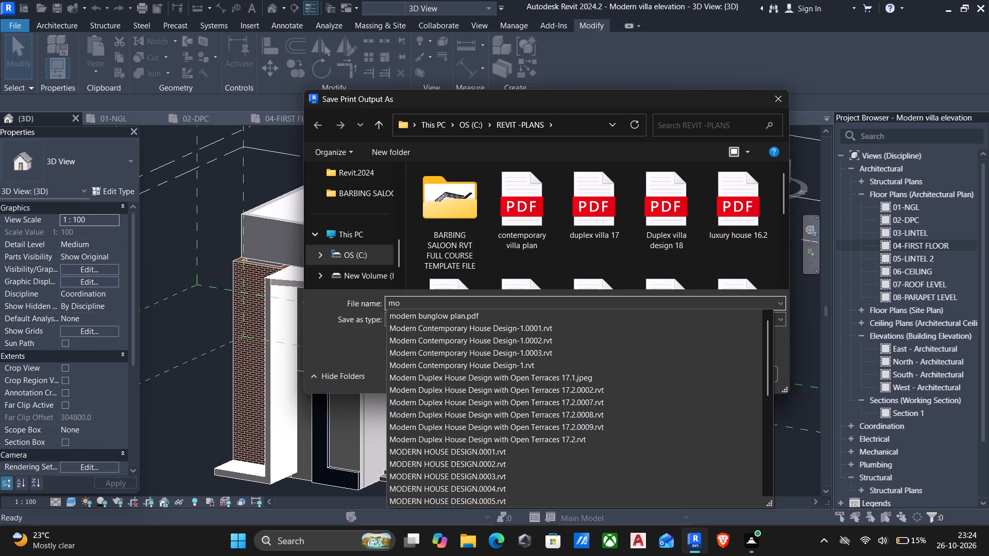
pyautogui.press('d')
pyautogui.write('ern villa')
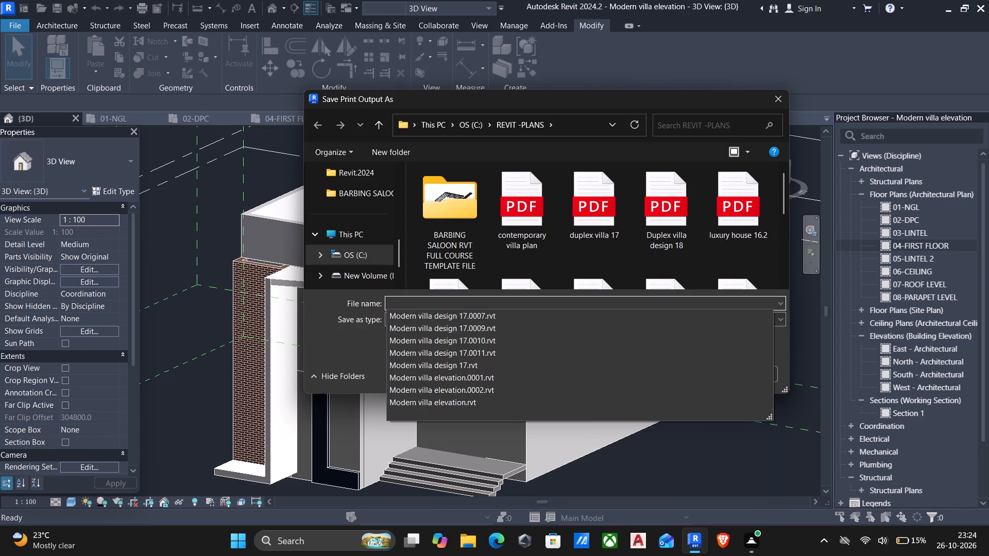
pyautogui.press('space')
pyautogui.press('e')
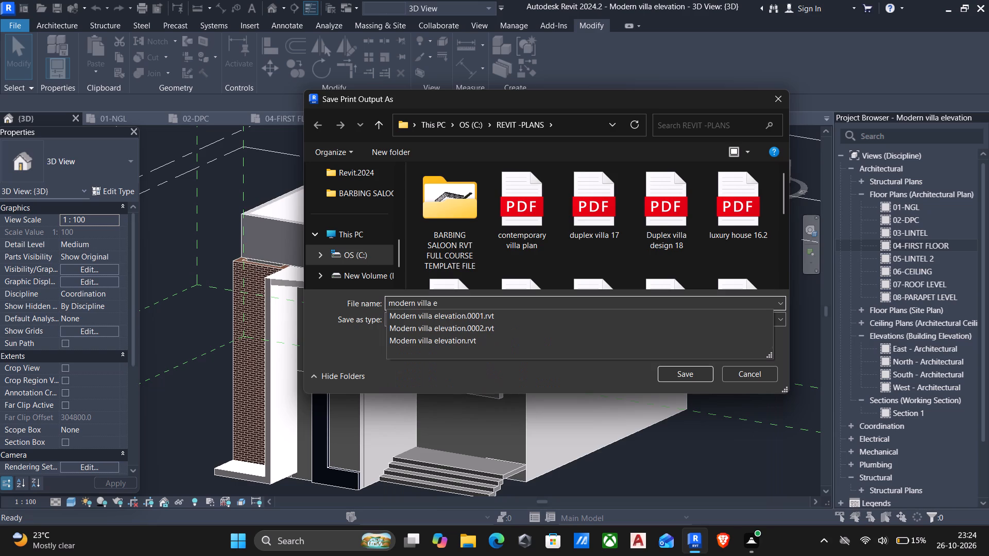
pyautogui.press('l')
pyautogui.write('evationn')
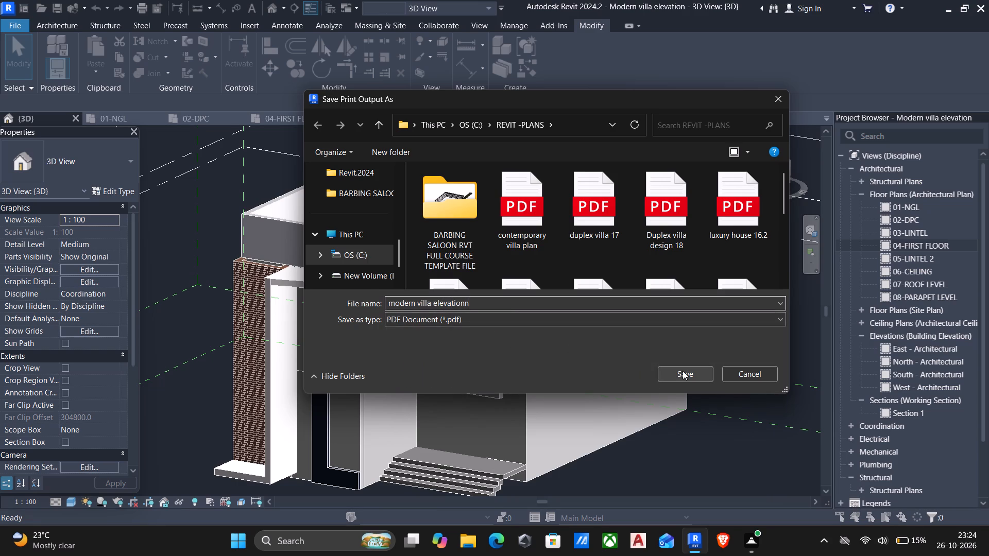
pyautogui.click(683, 371)
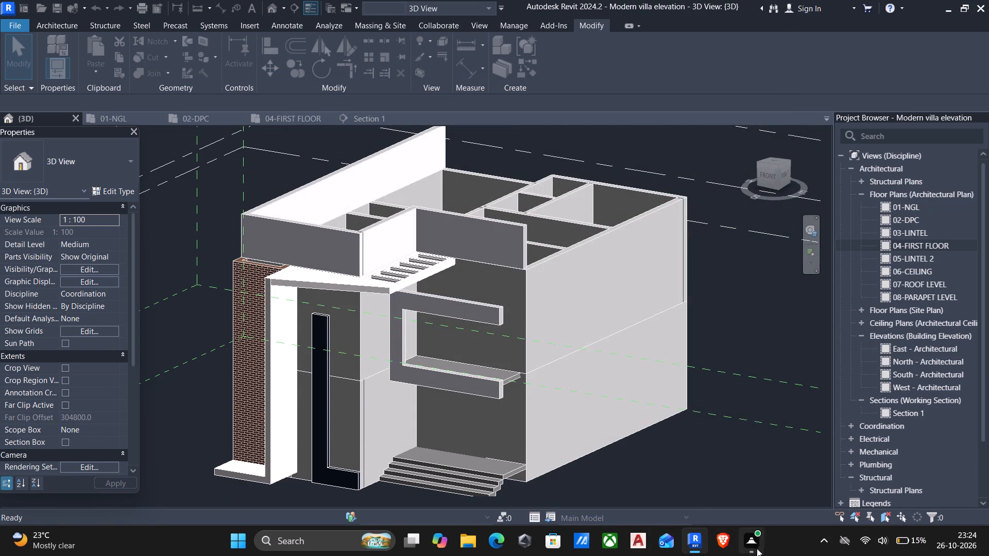